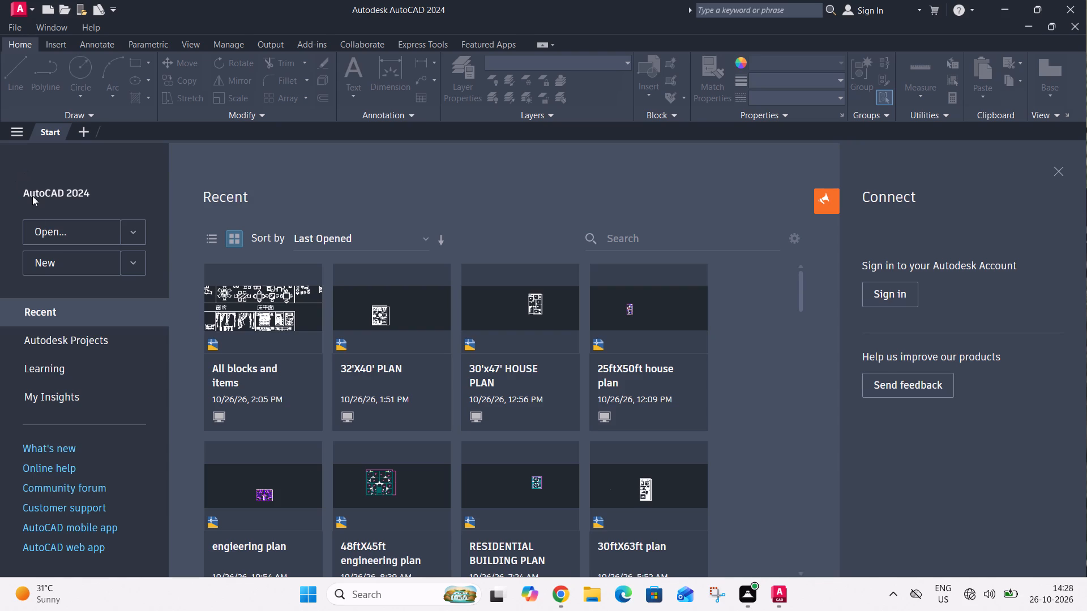
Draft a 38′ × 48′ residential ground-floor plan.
Create a new blank drawing.
double_click(63, 259)
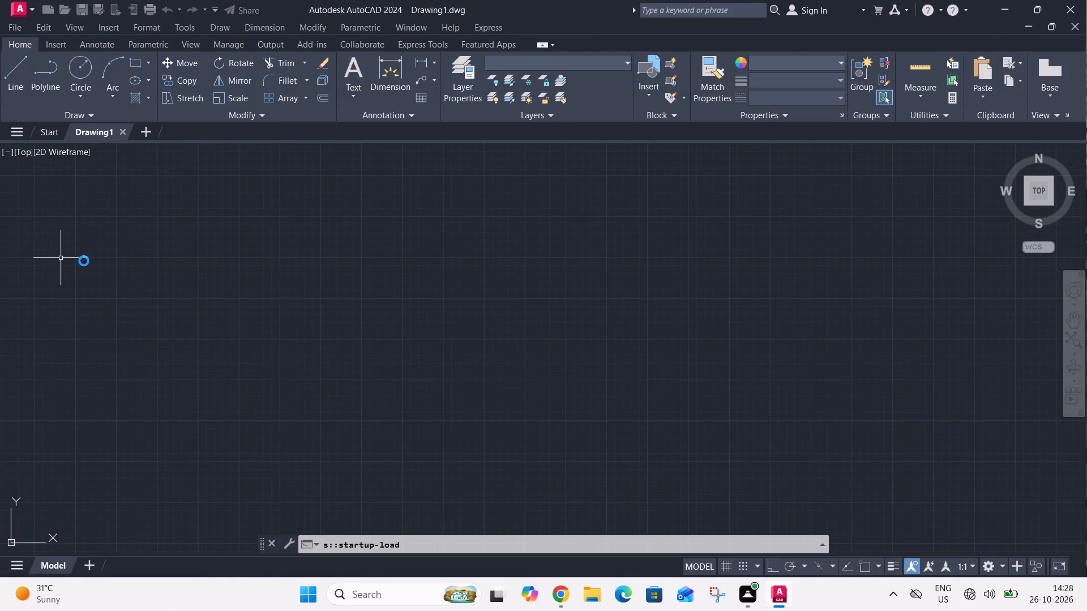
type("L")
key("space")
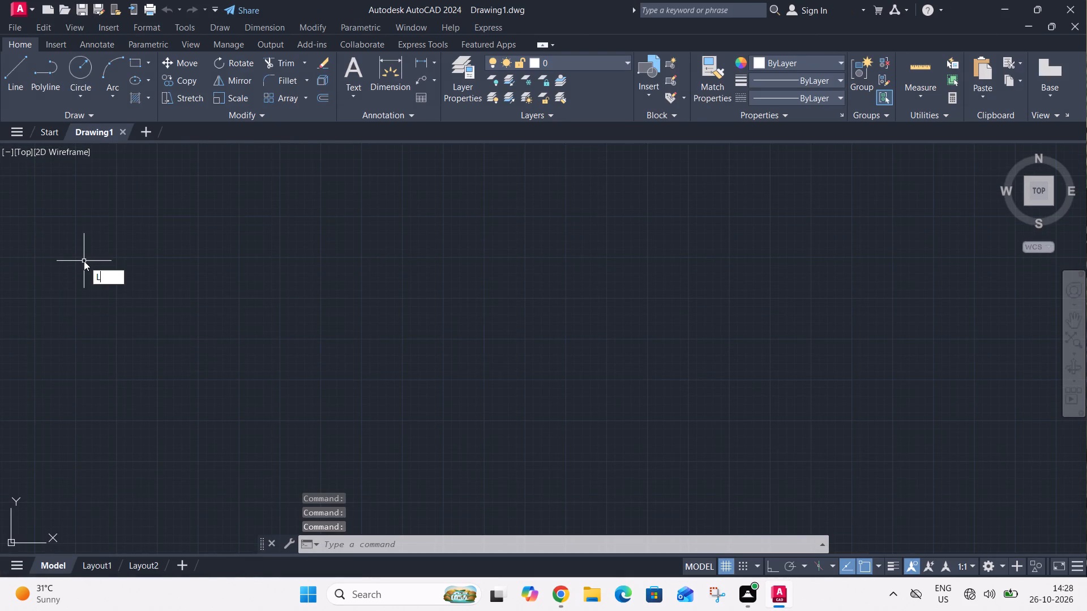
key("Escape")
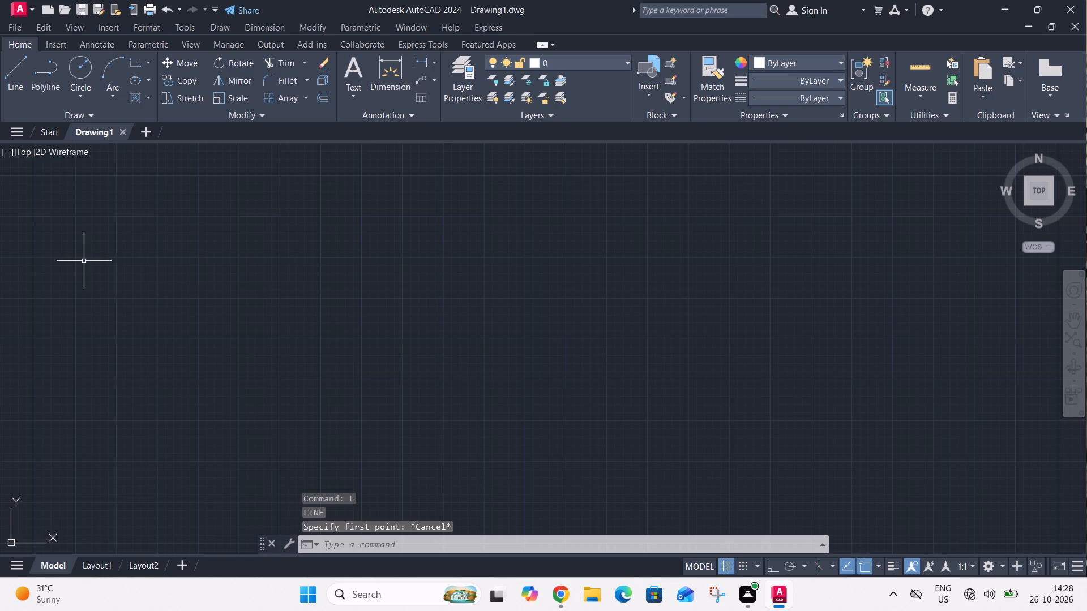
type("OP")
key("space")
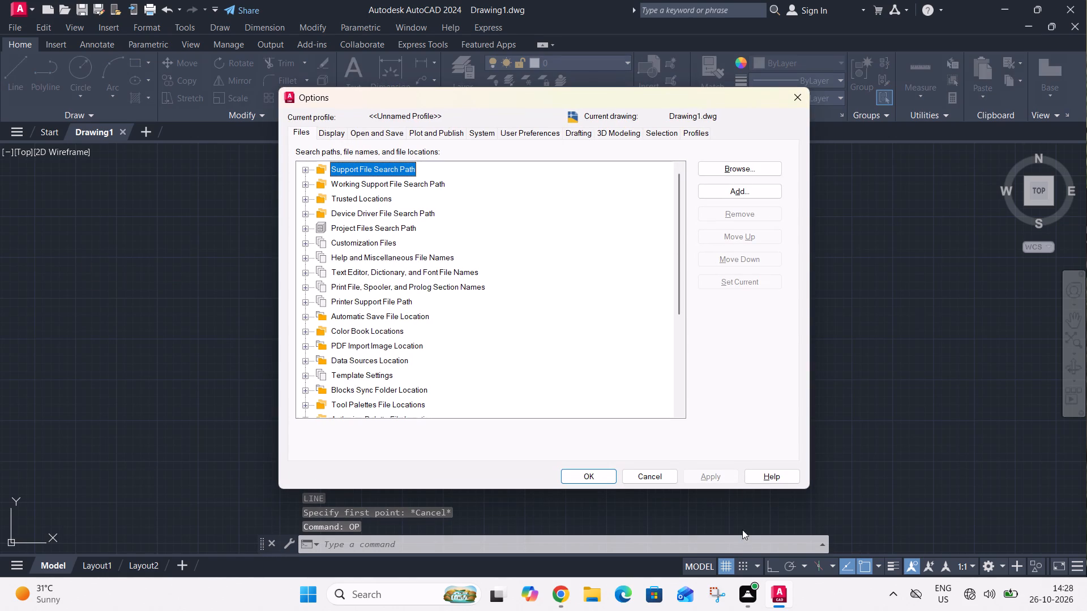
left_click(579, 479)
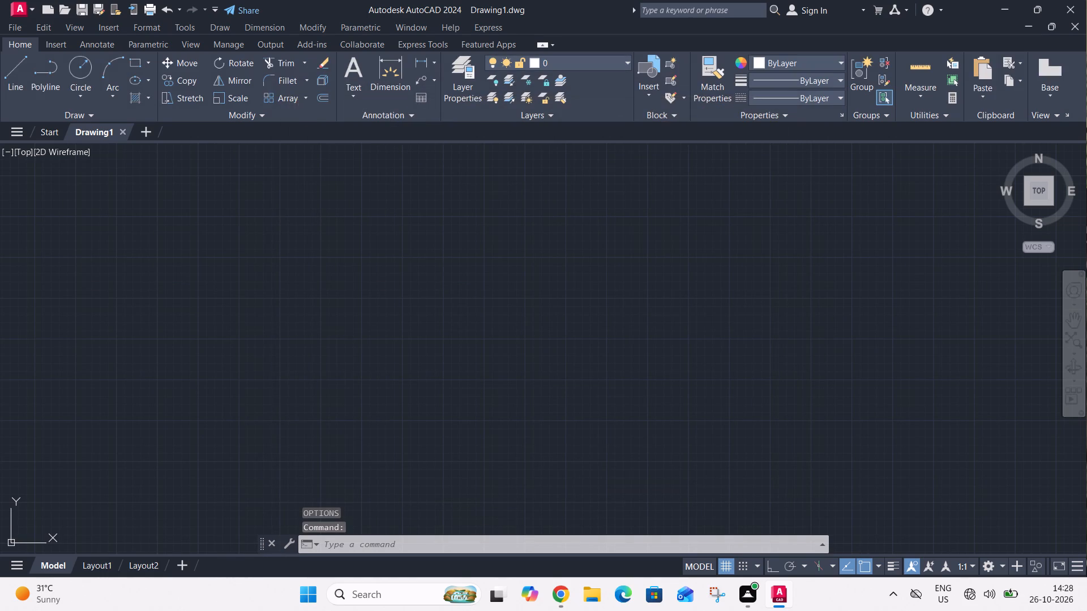
Turn on log file recording with LOGFILEON.
type("LO")
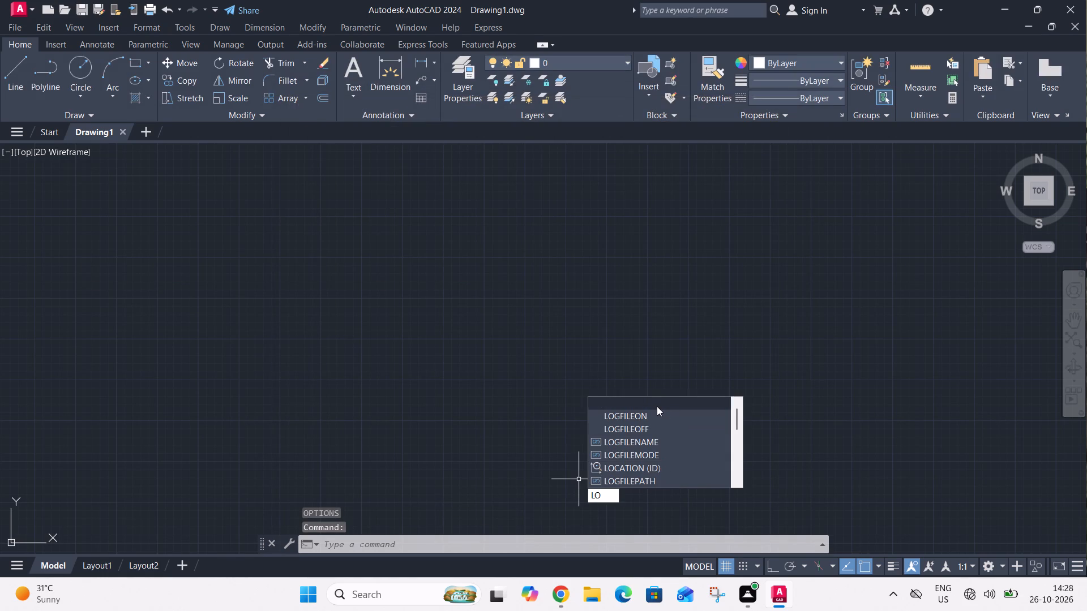
left_click(659, 419)
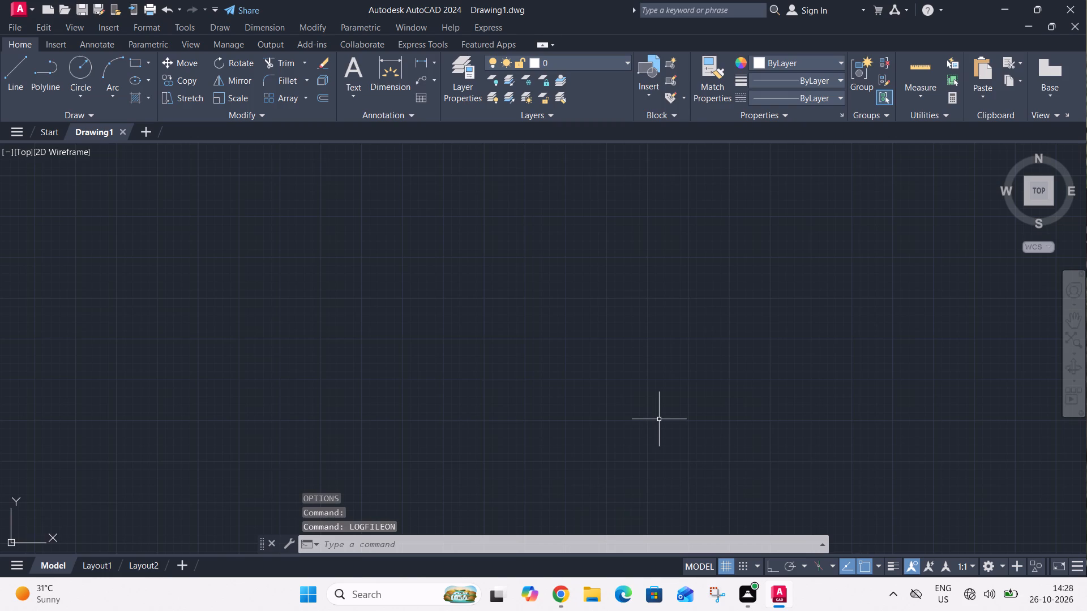
Save the drawing as 38'X48' HOUSE PLAN in the CADDESK folder under Documents.
key("ctrl+s")
left_click(545, 420)
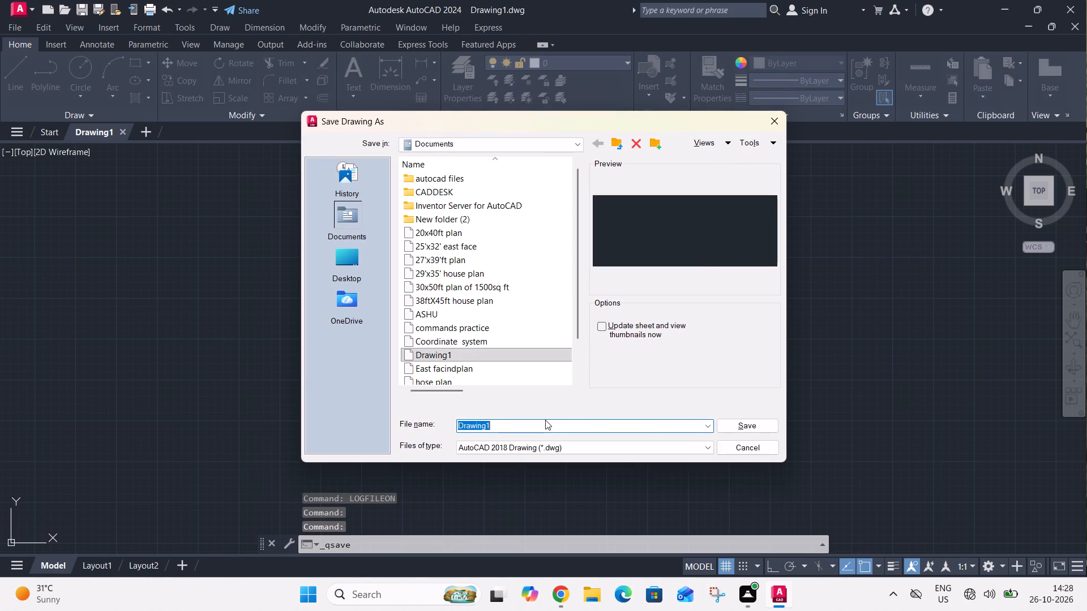
left_click(538, 427)
key("BackSpace")
key("BackSpace")
key("BackSpace")
key("BackSpace")
key("BackSpace")
key("BackSpace")
key("BackSpace")
key("BackSpace")
key("BackSpace")
key("BackSpace")
key("BackSpace")
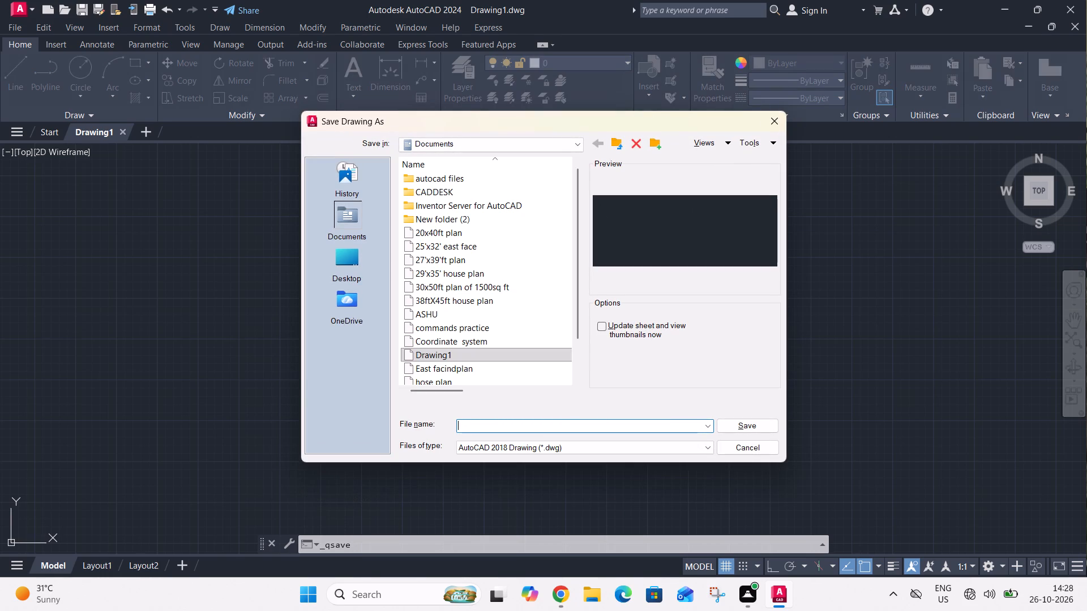
type("38'")
key("x")
type("48'")
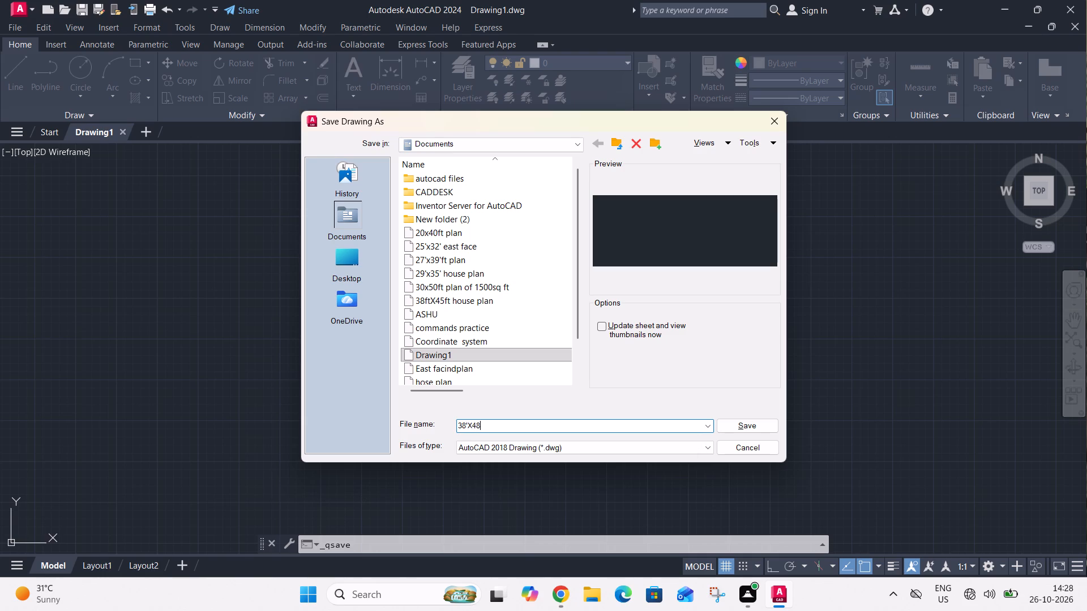
key("space")
type("HOUSE PLAN")
left_click(487, 185)
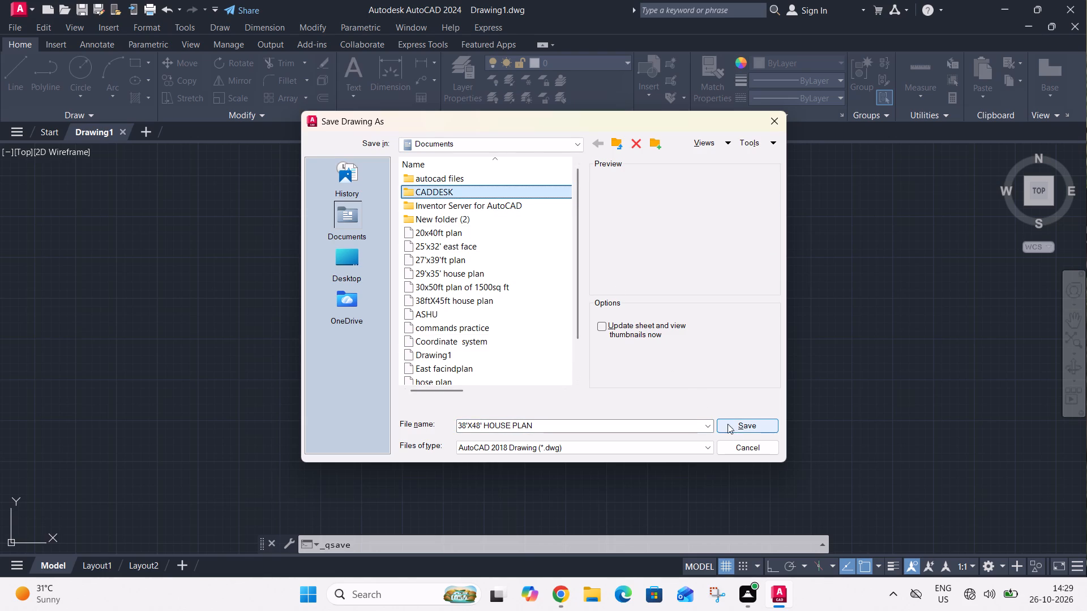
left_click(735, 431)
left_click(735, 428)
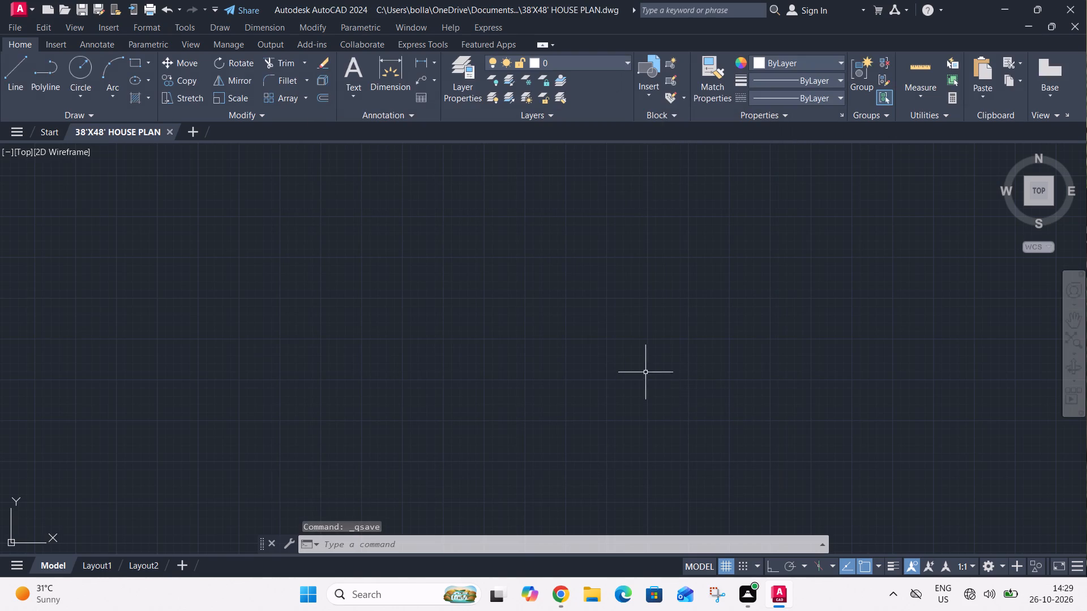
Configure the drawing units with Engineering length type and Inches as the insertion scale.
type("UN")
key("space")
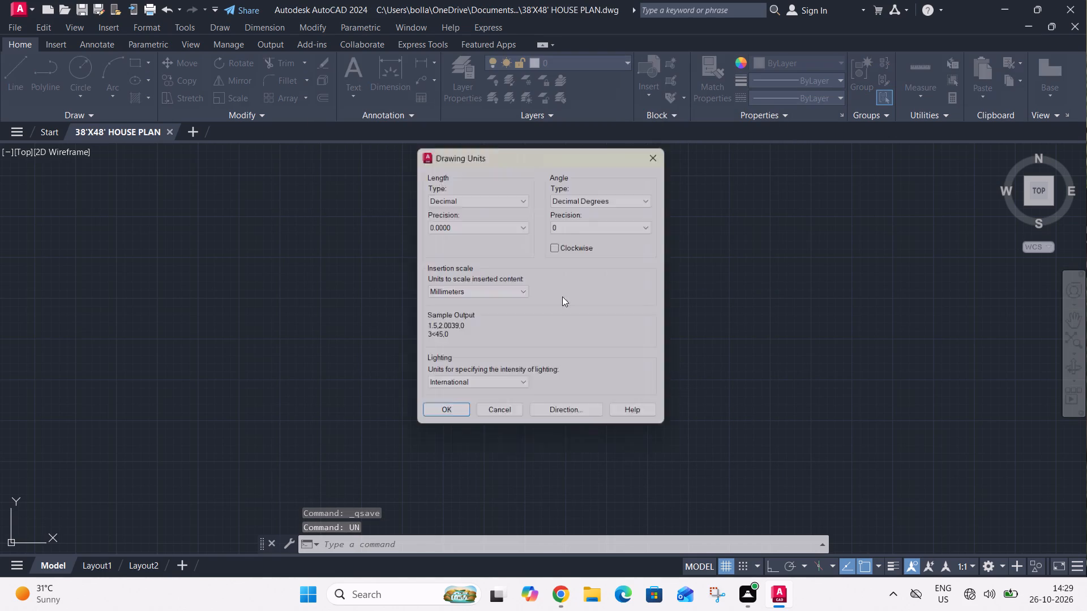
left_click(520, 199)
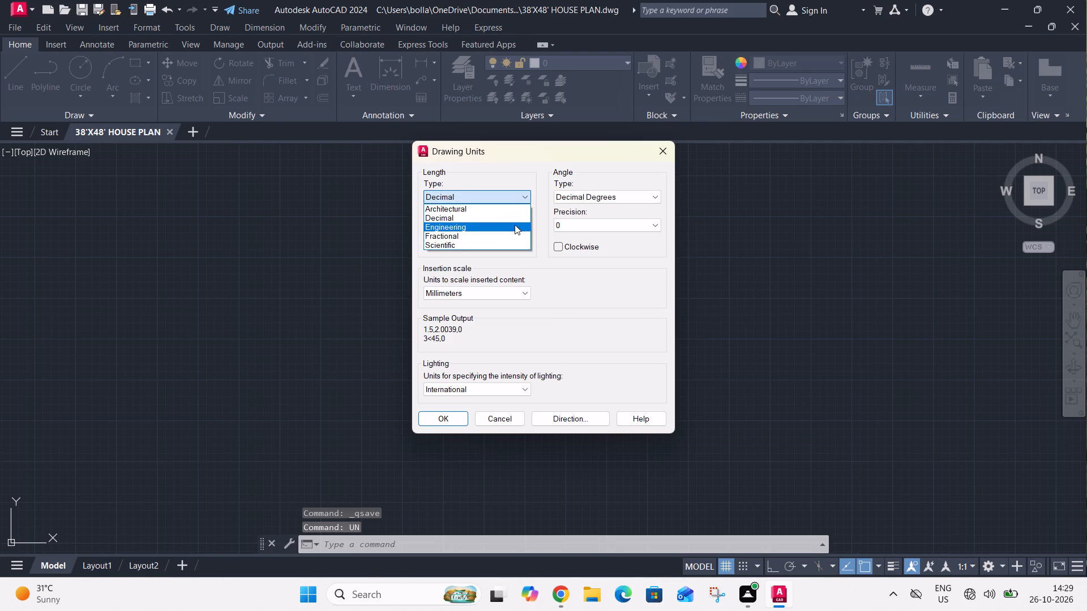
left_click(515, 225)
left_click(505, 287)
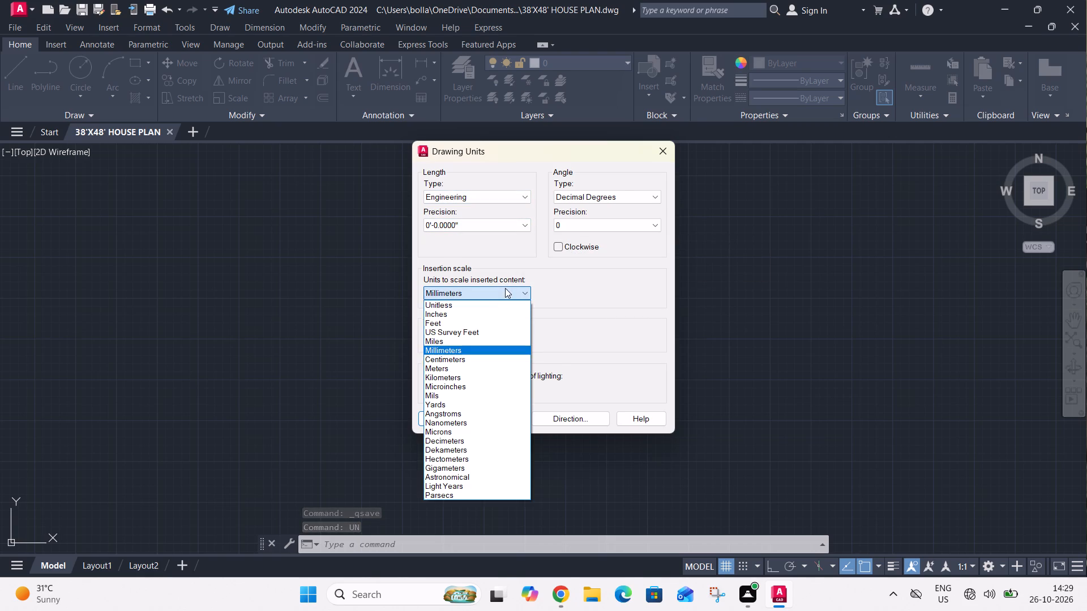
left_click(499, 312)
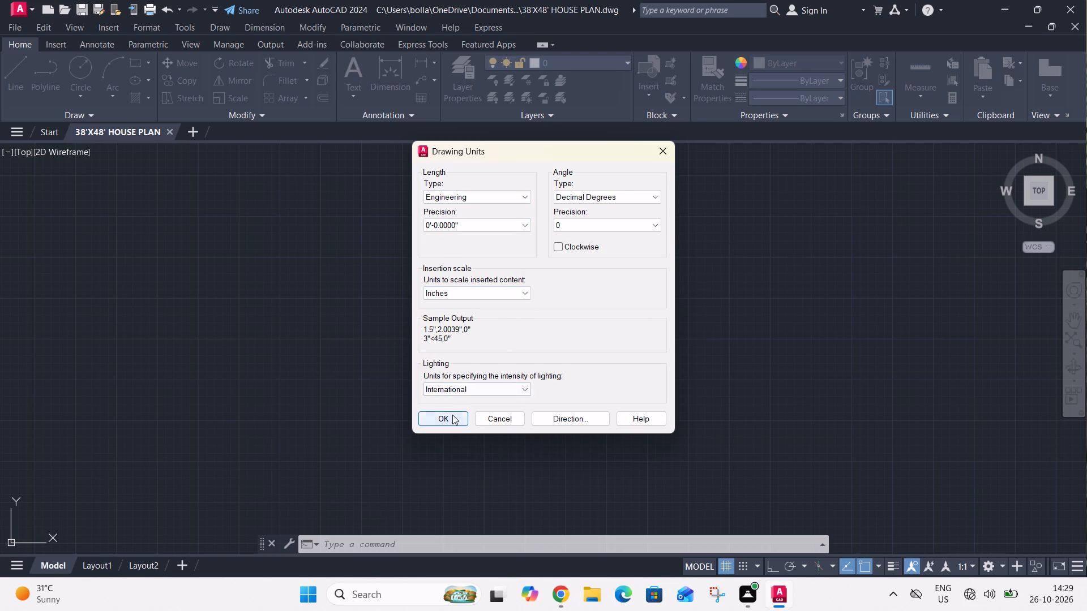
left_click(452, 415)
Run LOGFILEON again for the saved house plan drawing.
key("l")
key("o")
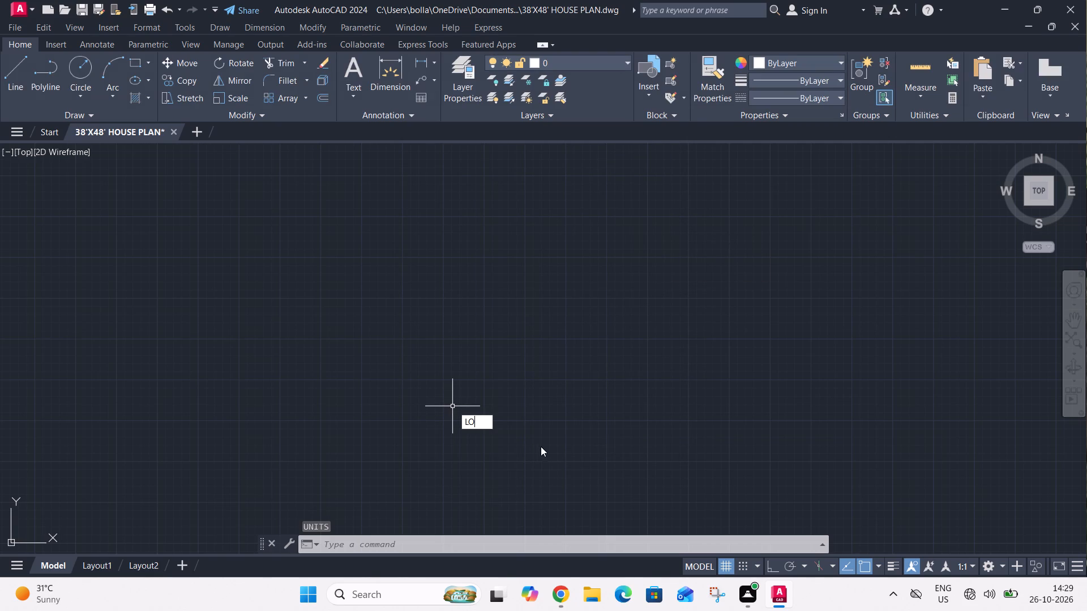
left_click(533, 448)
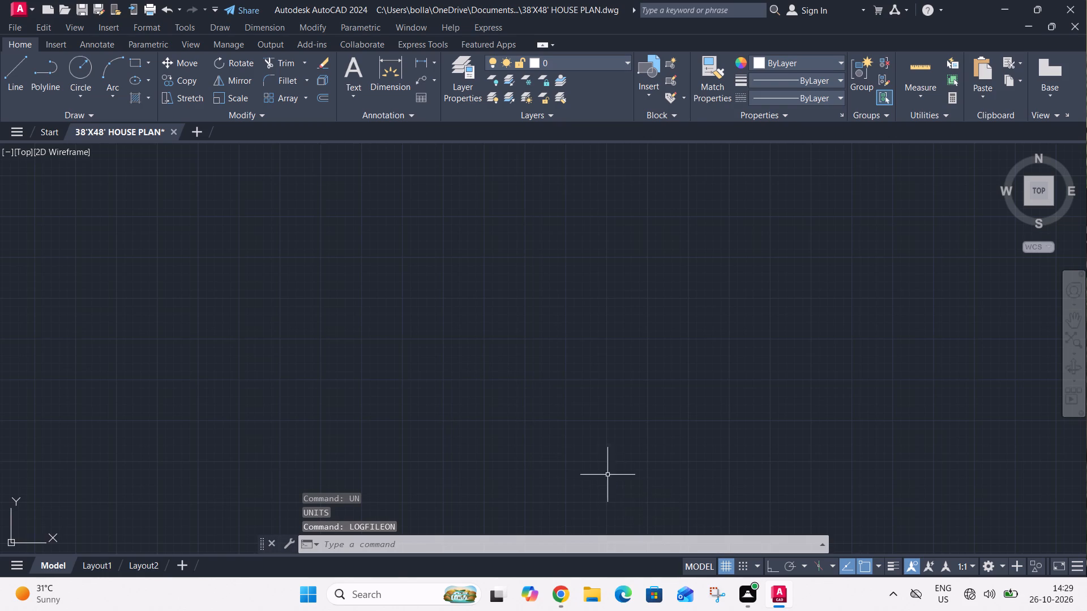
Modify the ISO-25 dimension style so its primary linear unit format is Engineering.
scroll(600, 467, "down", 1)
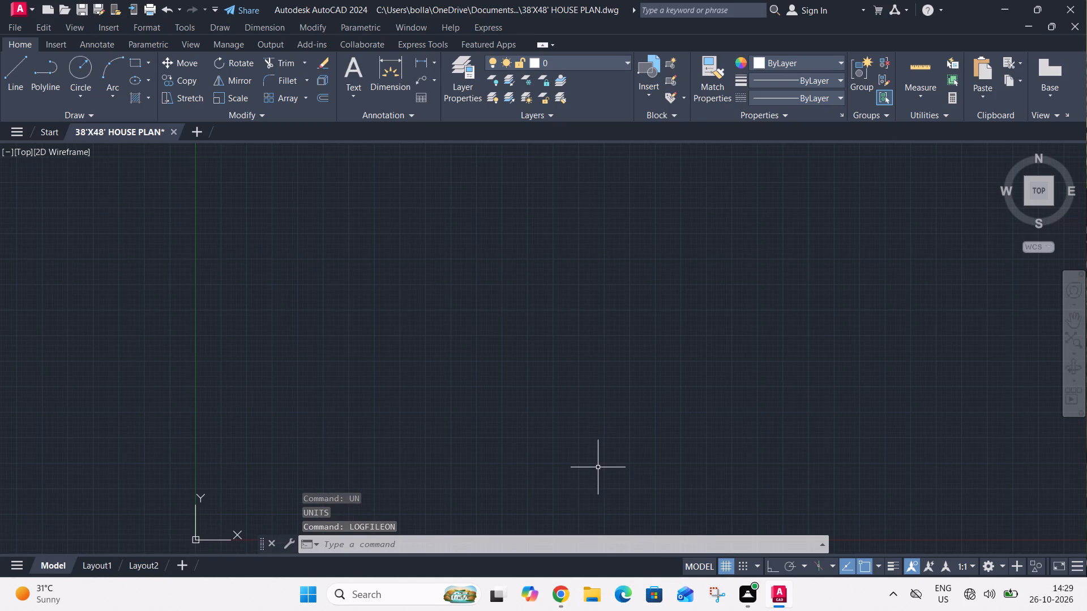
type("D")
key("space")
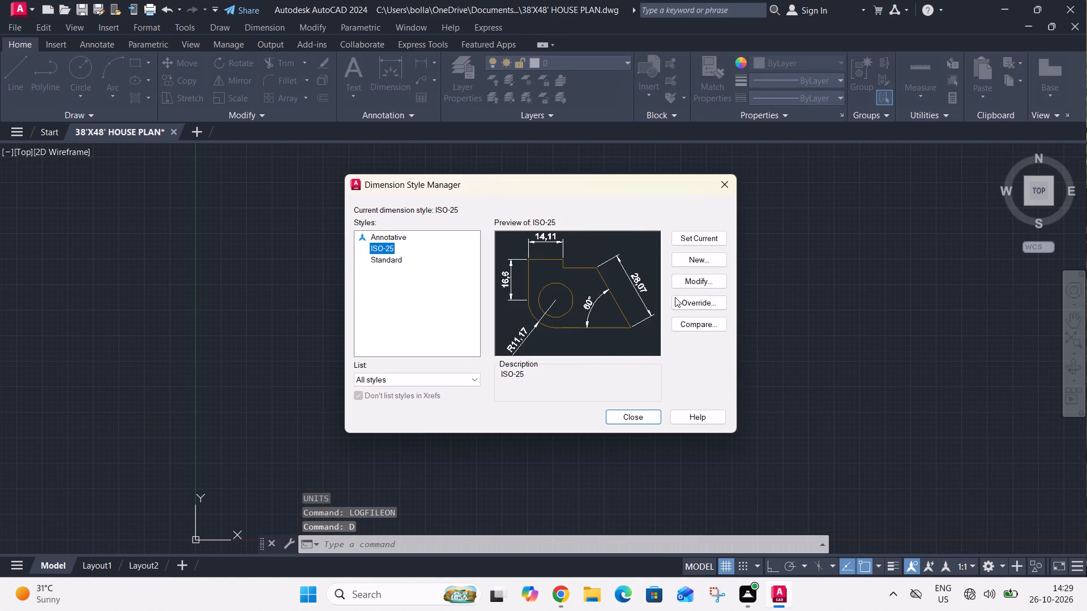
left_click(691, 278)
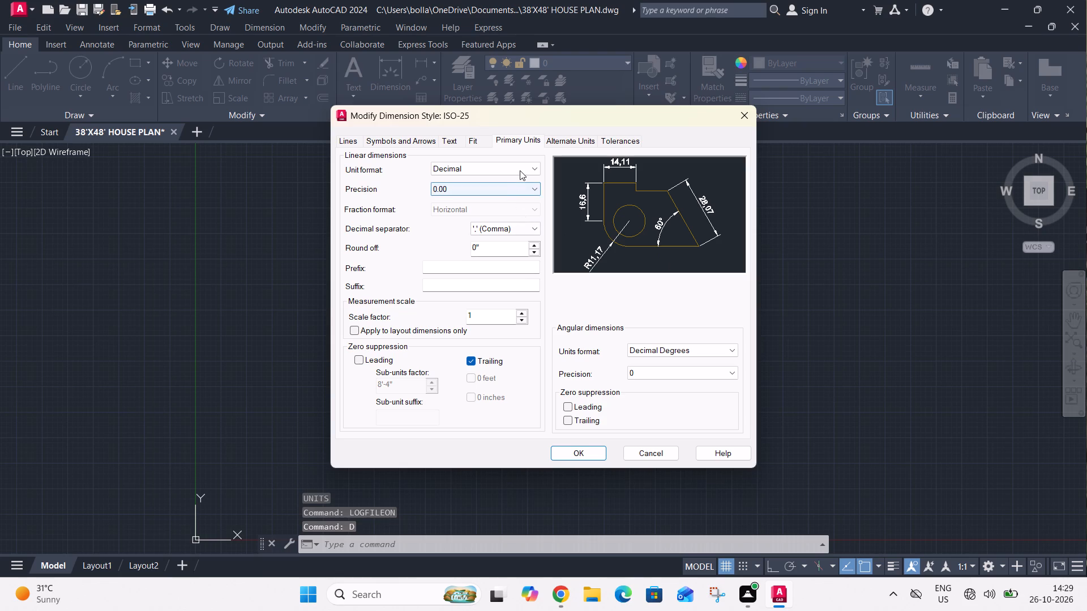
left_click(521, 169)
left_click(513, 201)
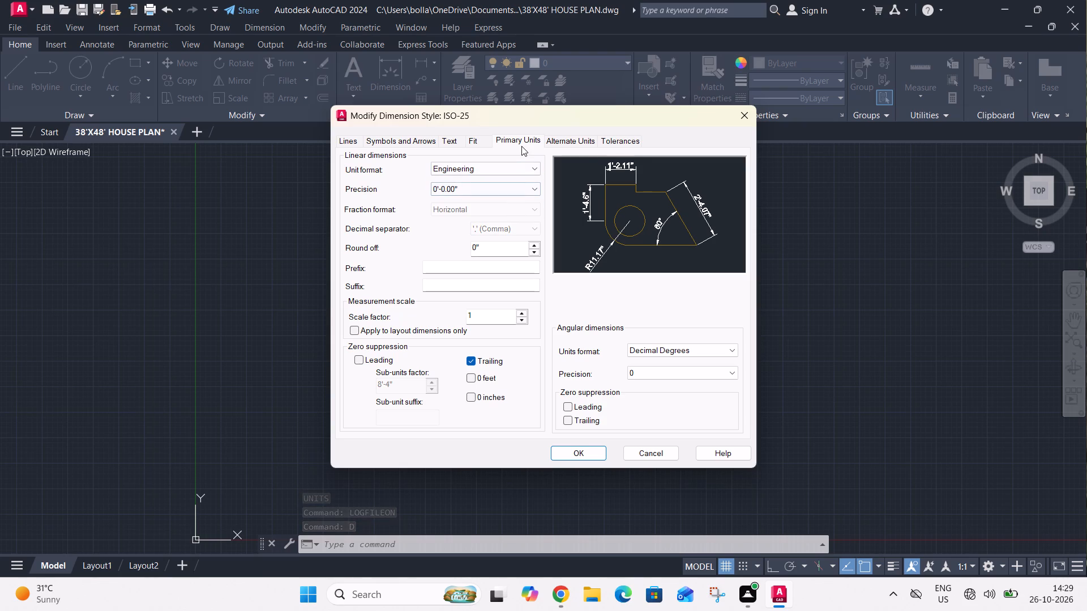
left_click(522, 136)
left_click(522, 139)
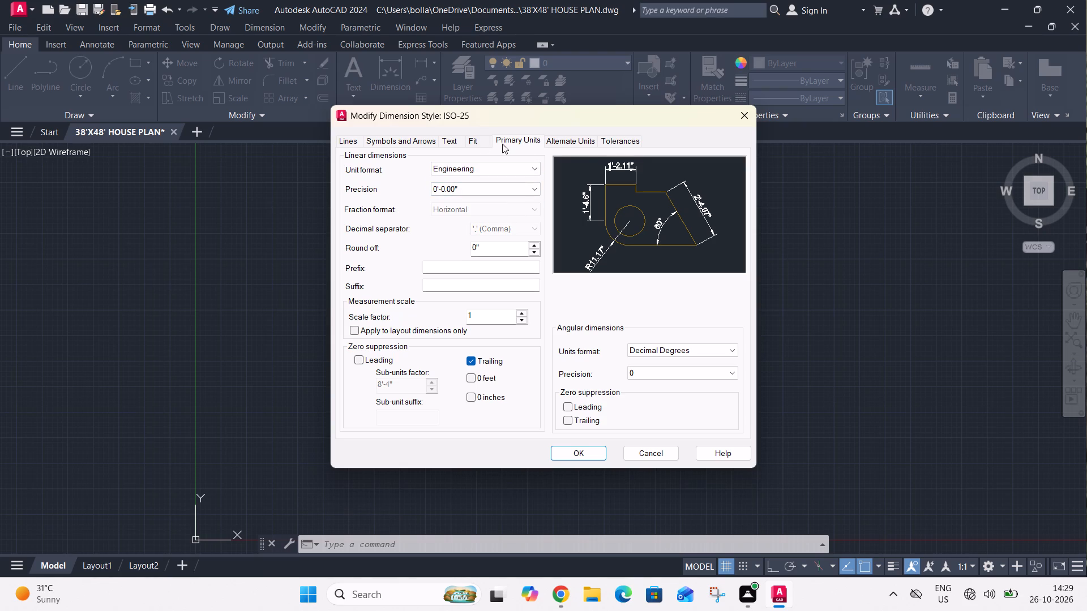
Choose Calibri as the font of the Standard text style used by the ISO-25 dimension text.
left_click(452, 143)
left_click(527, 174)
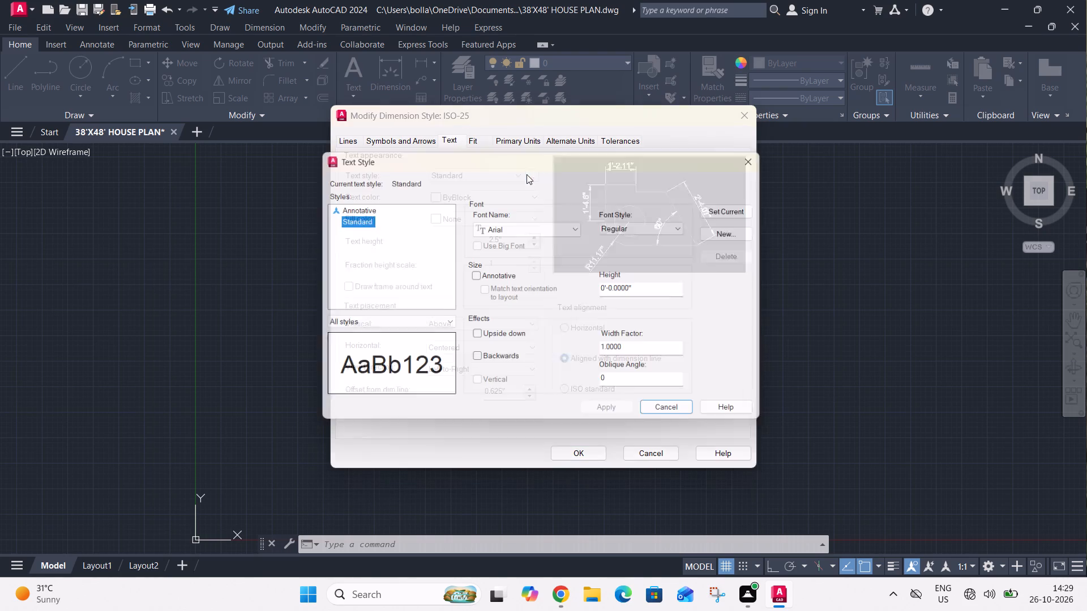
left_click(523, 225)
left_click(515, 337)
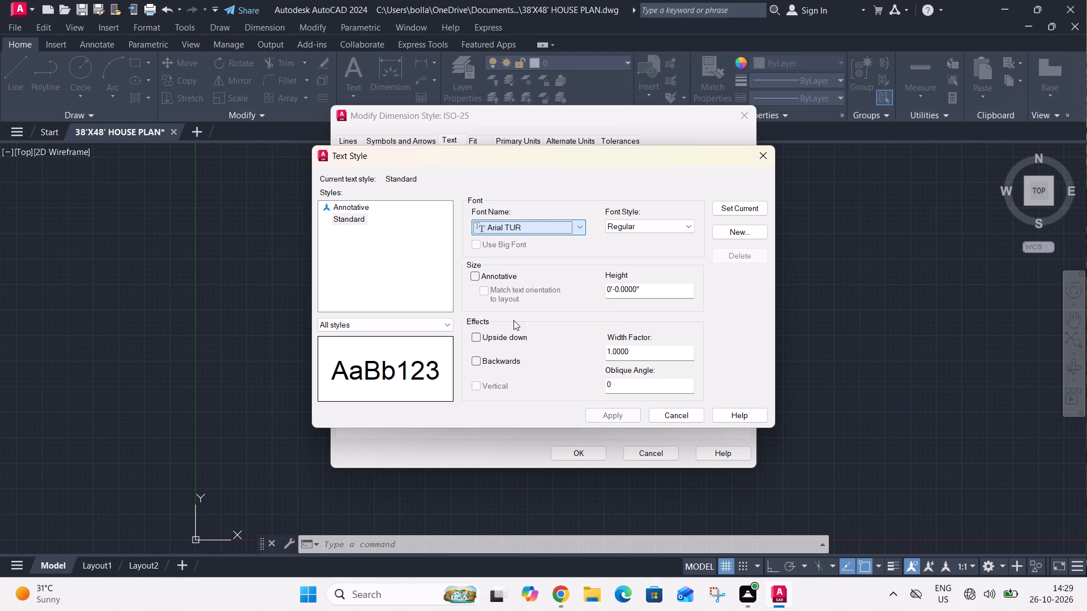
left_click(528, 227)
left_click(504, 396)
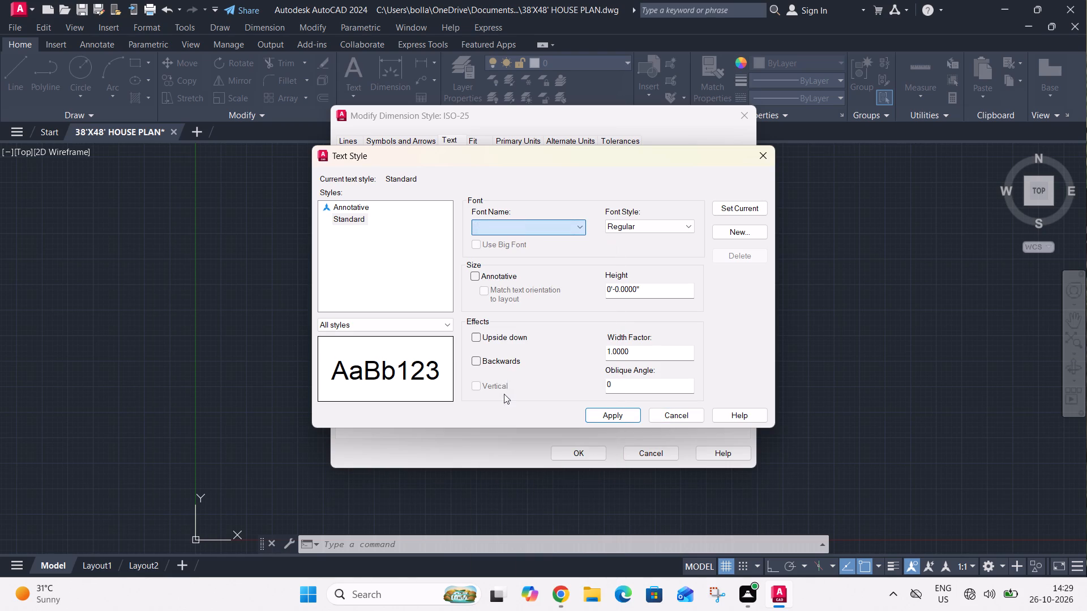
left_click(573, 227)
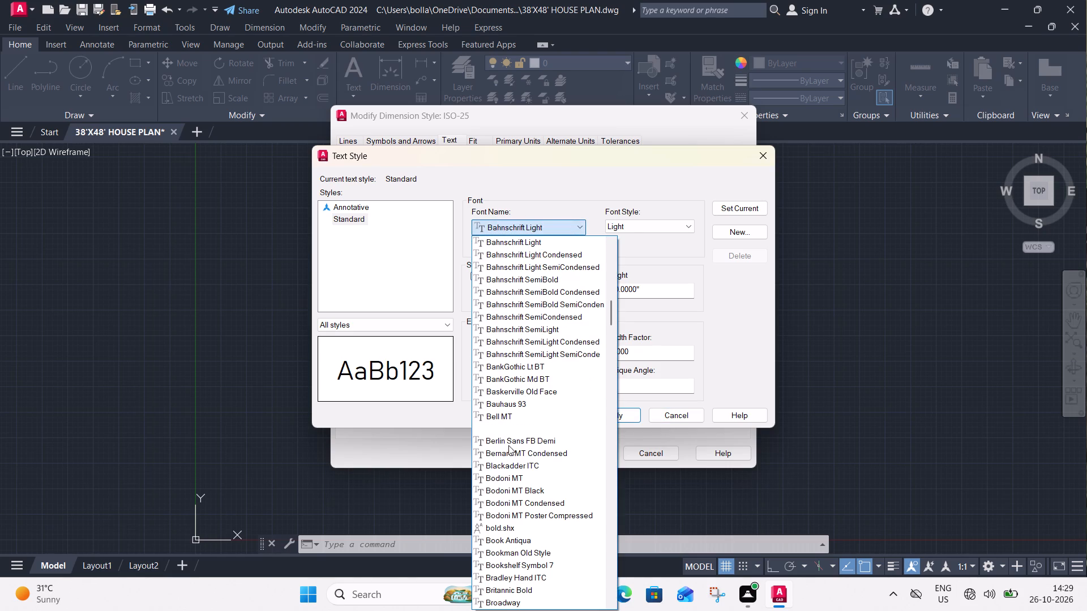
left_click(507, 453)
left_click(575, 227)
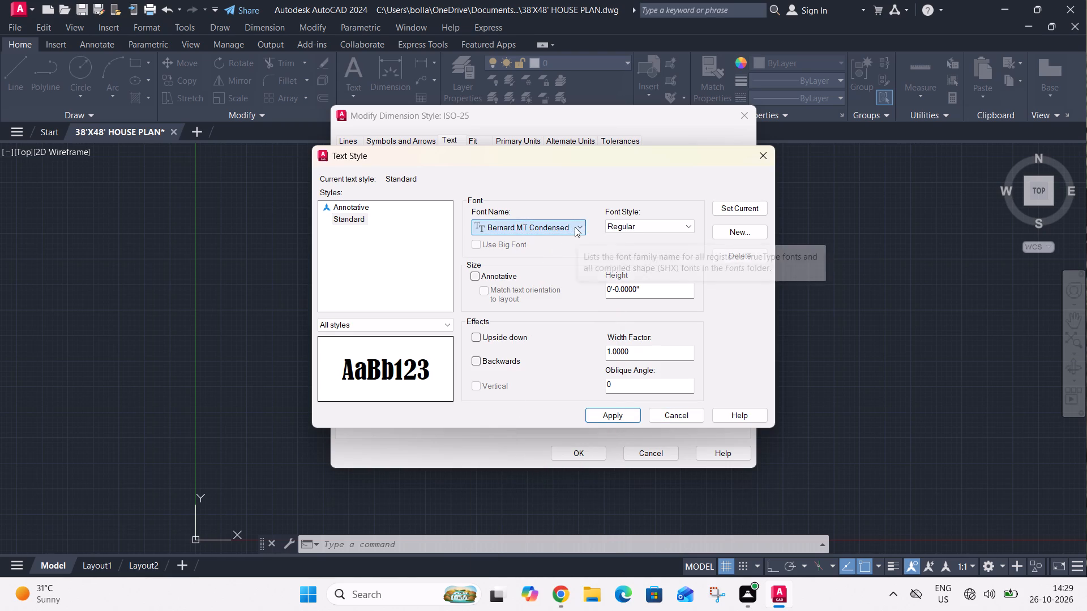
left_click(526, 417)
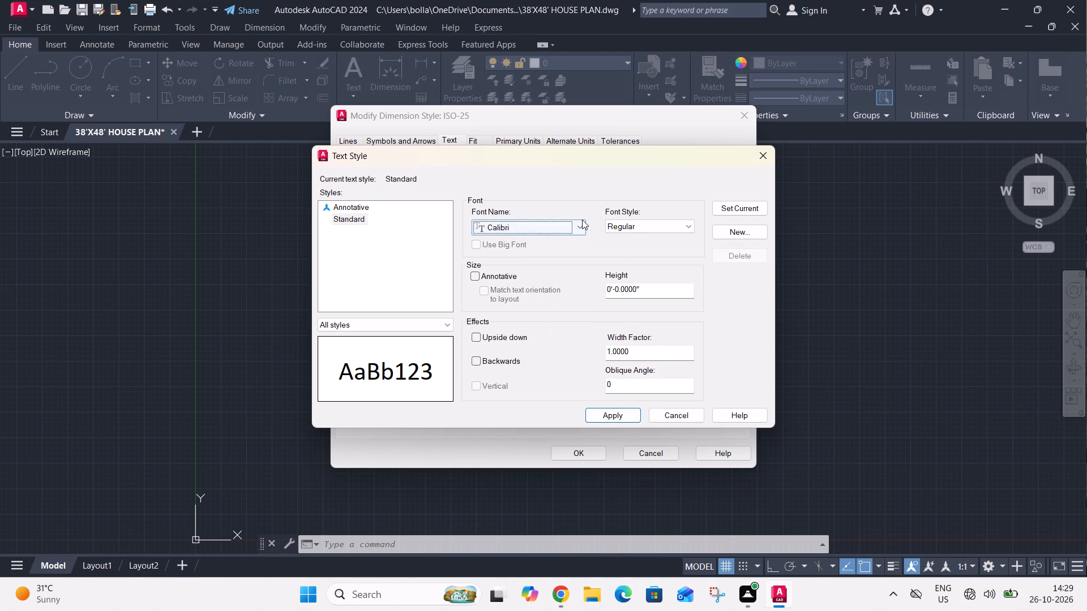
Set the Standard text style's height to 5", make it current with the changes saved, and return to the dimension style settings.
left_click(664, 292)
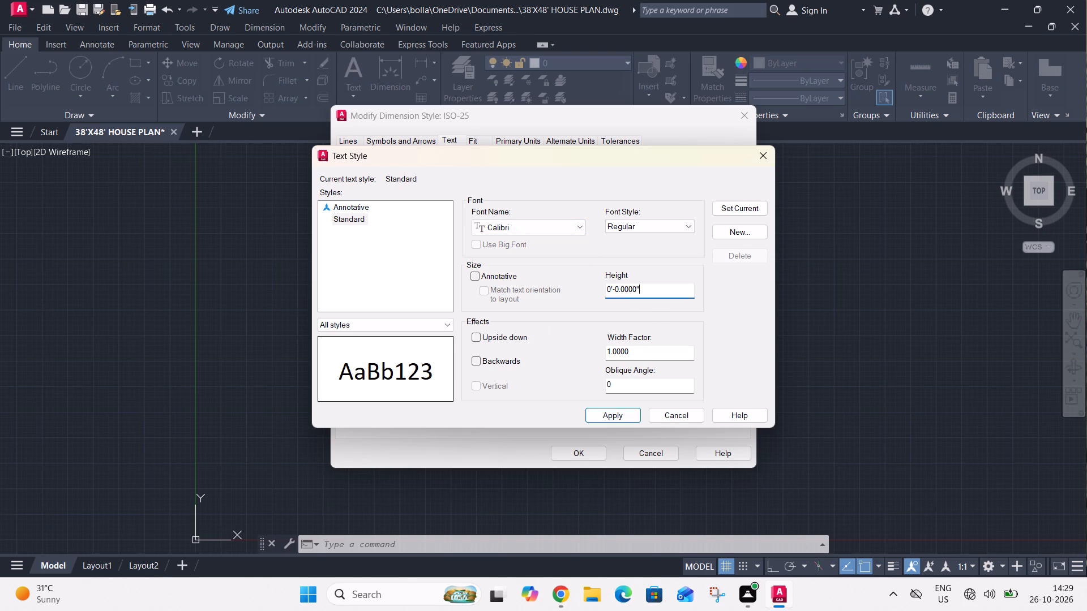
key("BackSpace")
key("BackSpace")
key("BackSpace")
key("BackSpace")
key("BackSpace")
key("BackSpace")
key("BackSpace")
key("BackSpace")
key("BackSpace")
key("BackSpace")
key("BackSpace")
key("BackSpace")
key("BackSpace")
key("BackSpace")
key("BackSpace")
type("5\"")
left_click(740, 204)
left_click(545, 322)
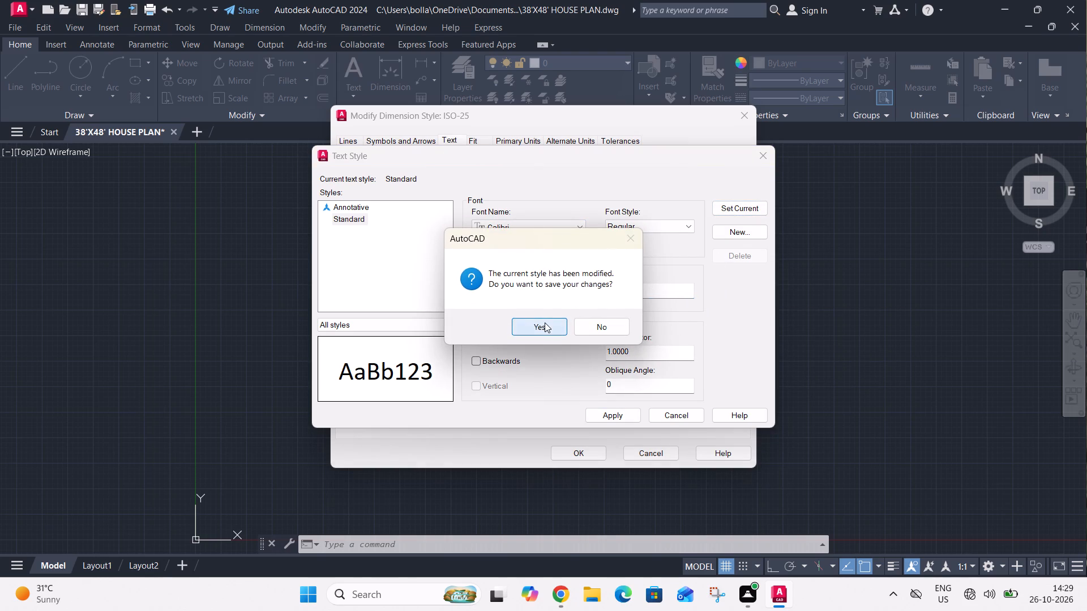
left_click(671, 411)
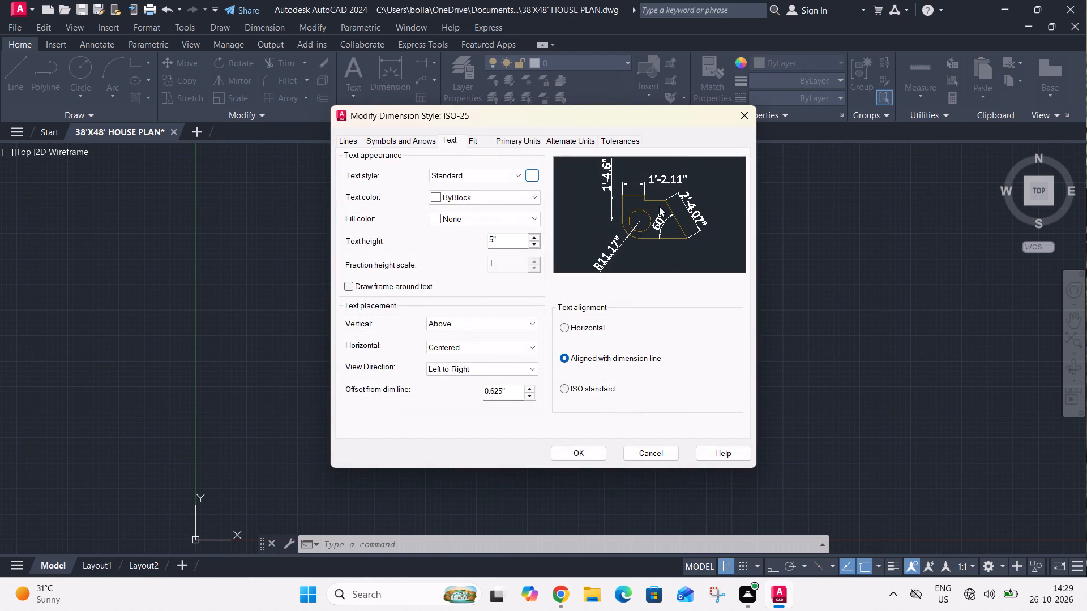
Apply the ISO-25 dimension style changes, set it as the current style and close the style manager.
left_click(568, 443)
left_click(571, 449)
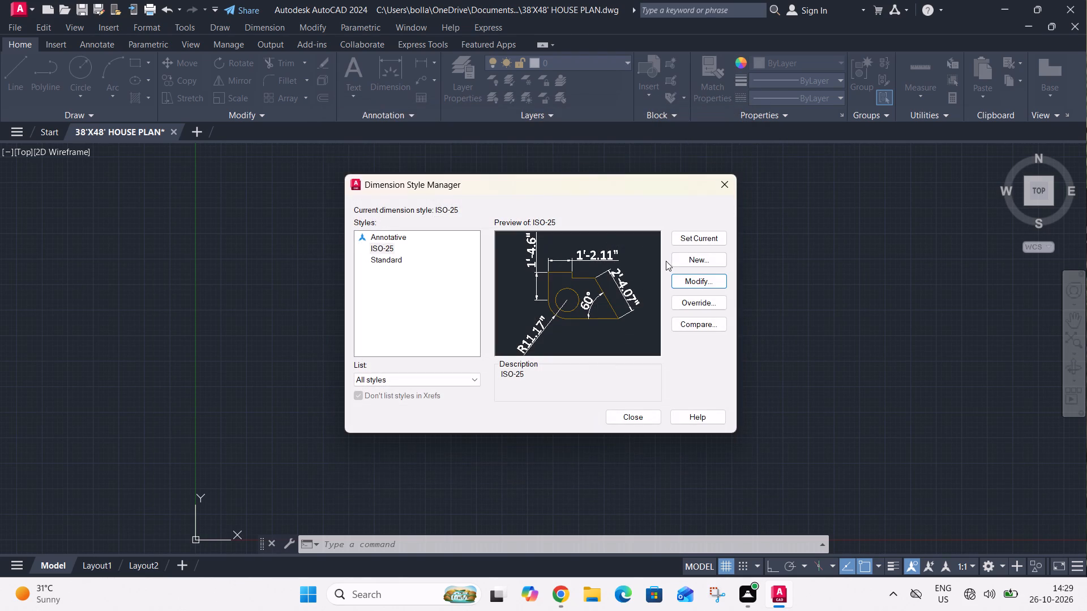
left_click(687, 234)
left_click(613, 415)
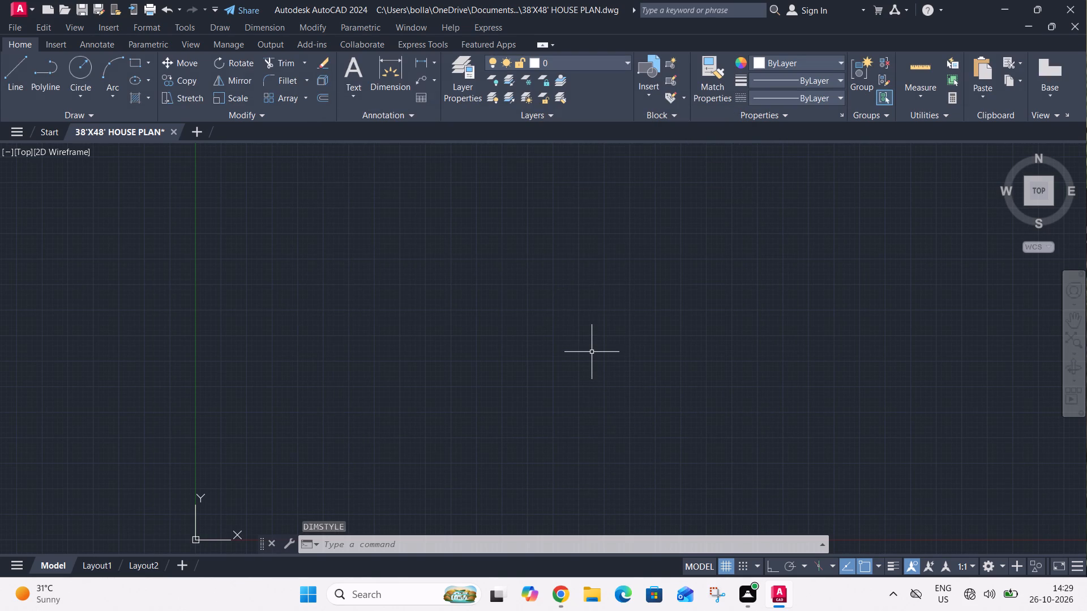
Draw a 38' by 48' rectangle as the outer boundary of the house plan.
key("r")
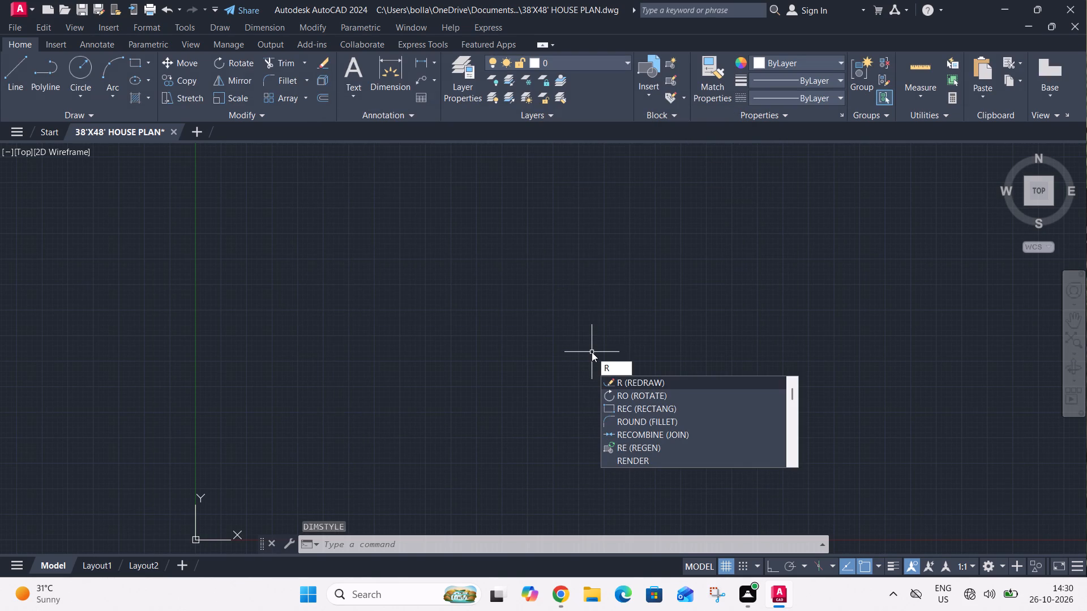
type("EC")
key("space")
left_click(431, 206)
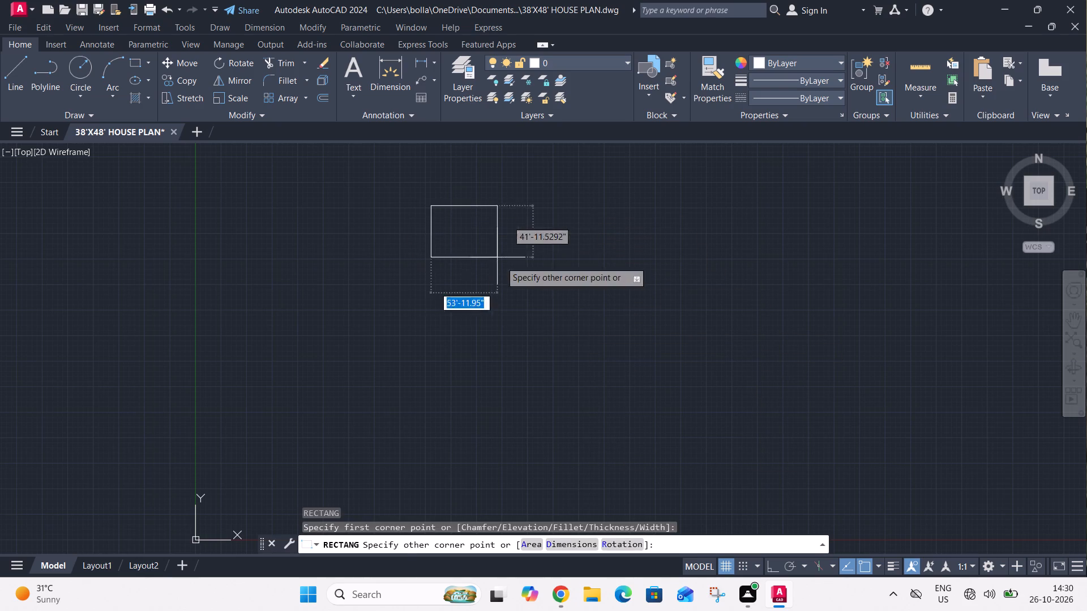
type("38'")
key("Tab")
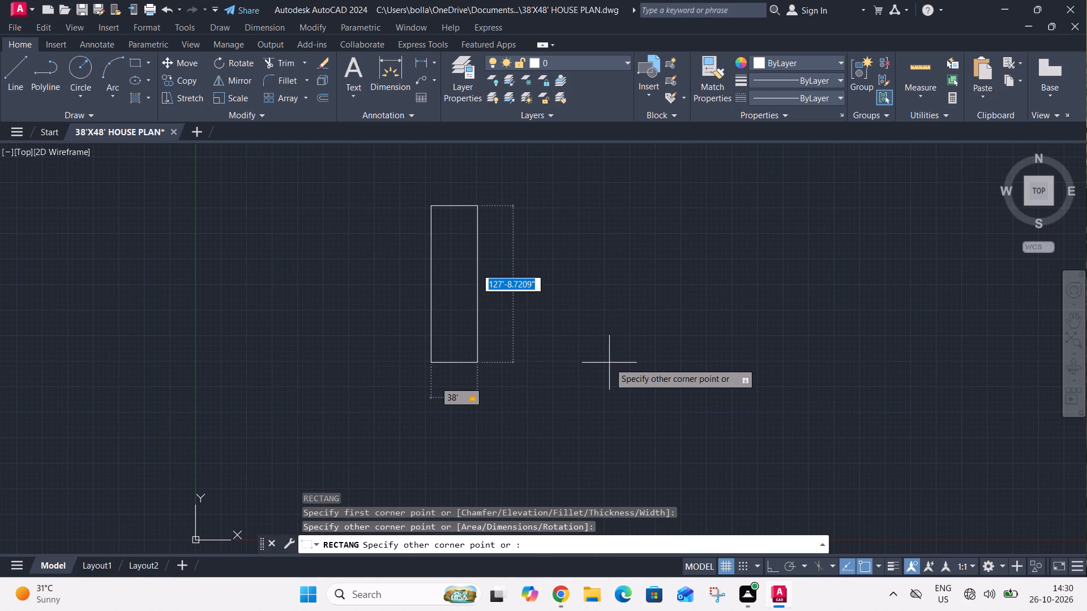
type("48'")
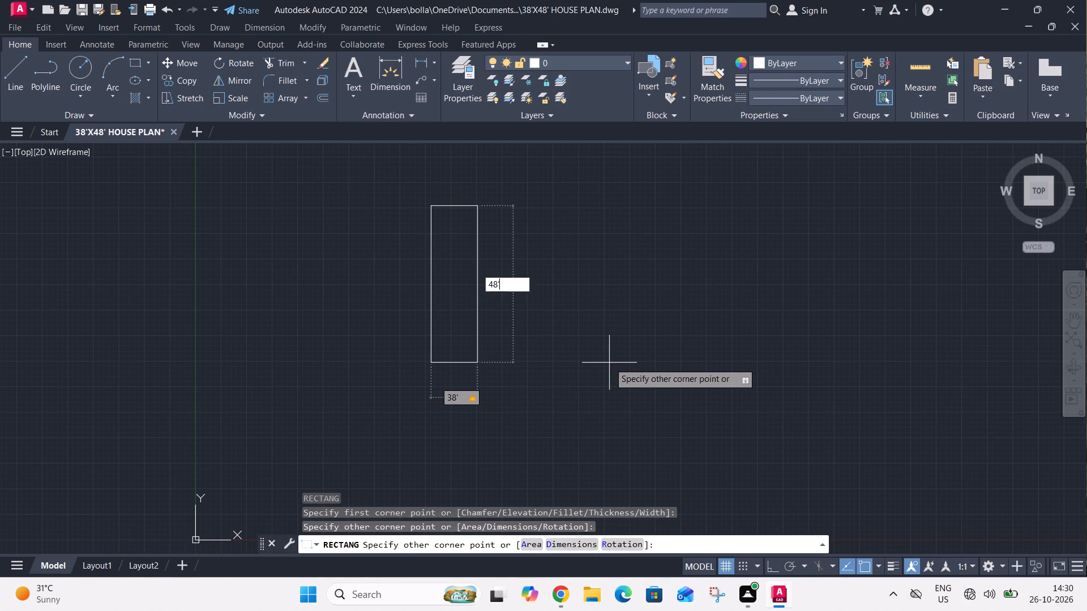
key("Return")
key("Return")
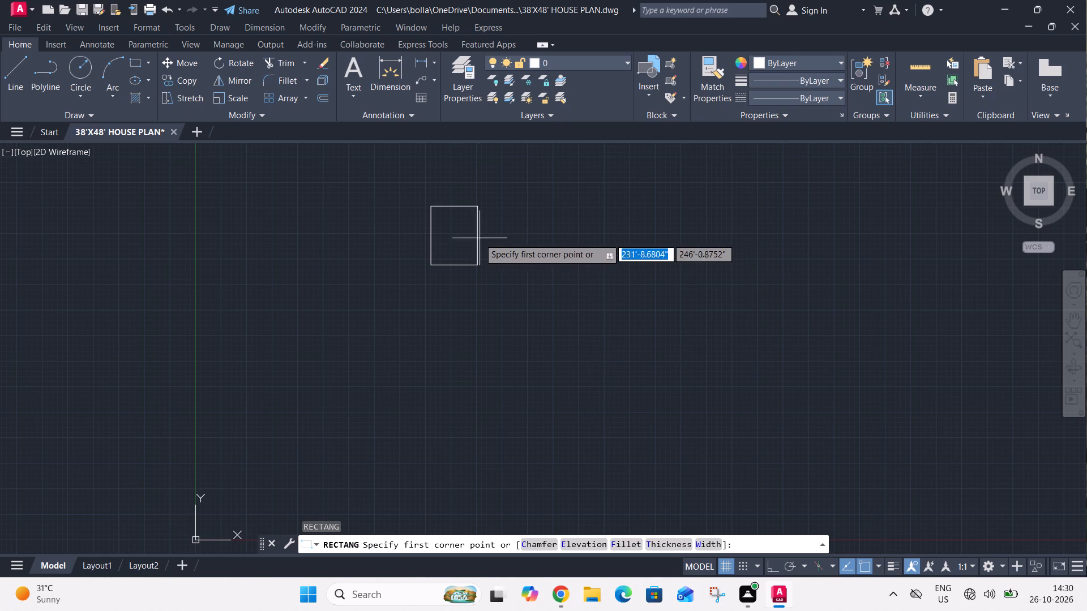
scroll(446, 208, "up", 3)
key("Escape")
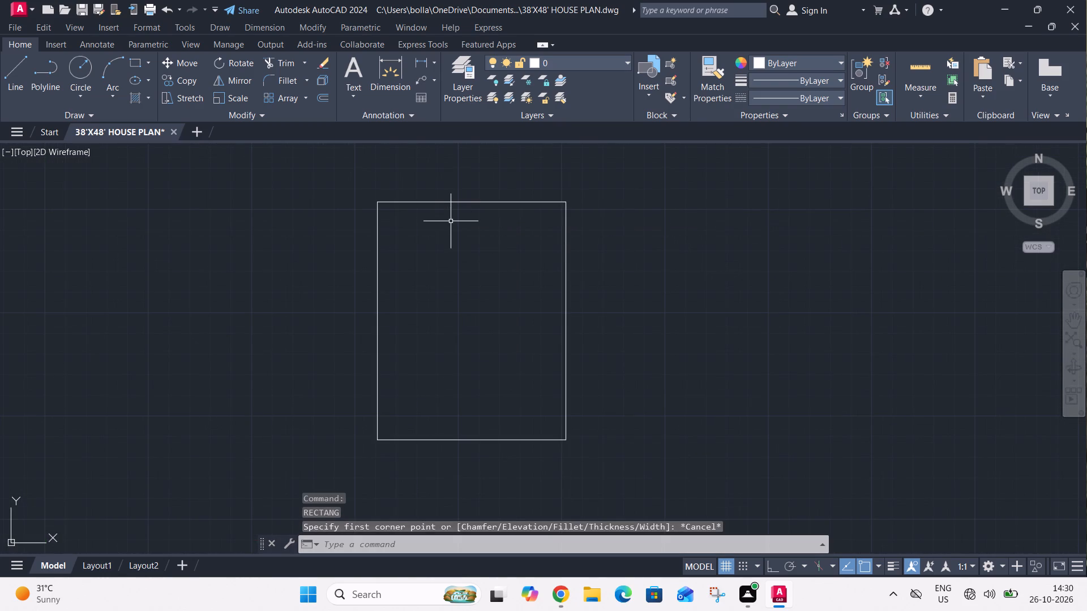
Offset the 38' by 48' rectangle inward by 9" to form the outer wall thickness.
type("O")
key("space")
type("9\"")
key("Return")
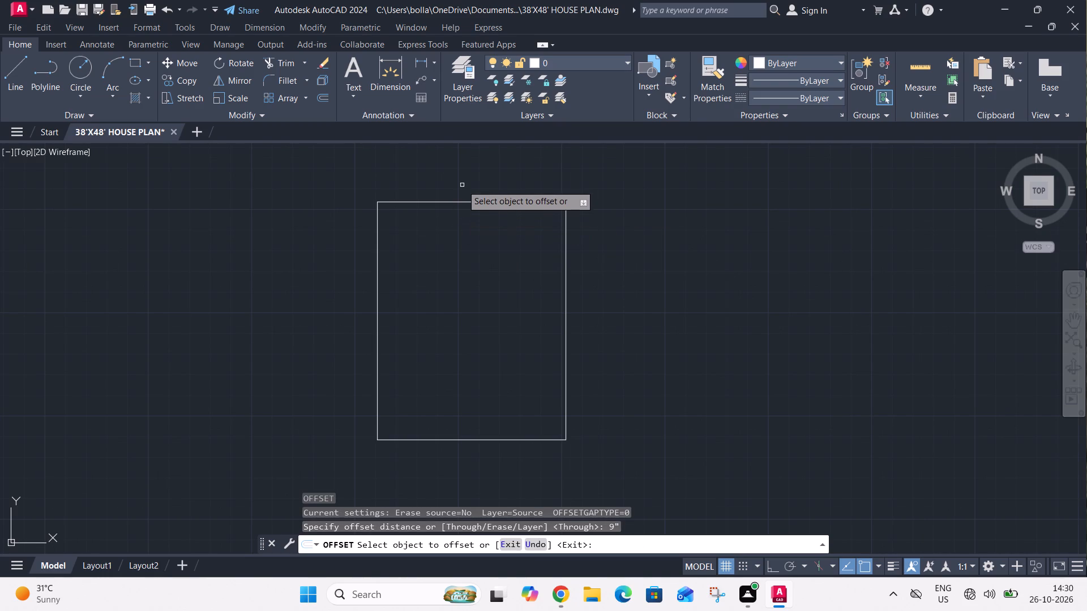
left_click(462, 201)
left_click(455, 226)
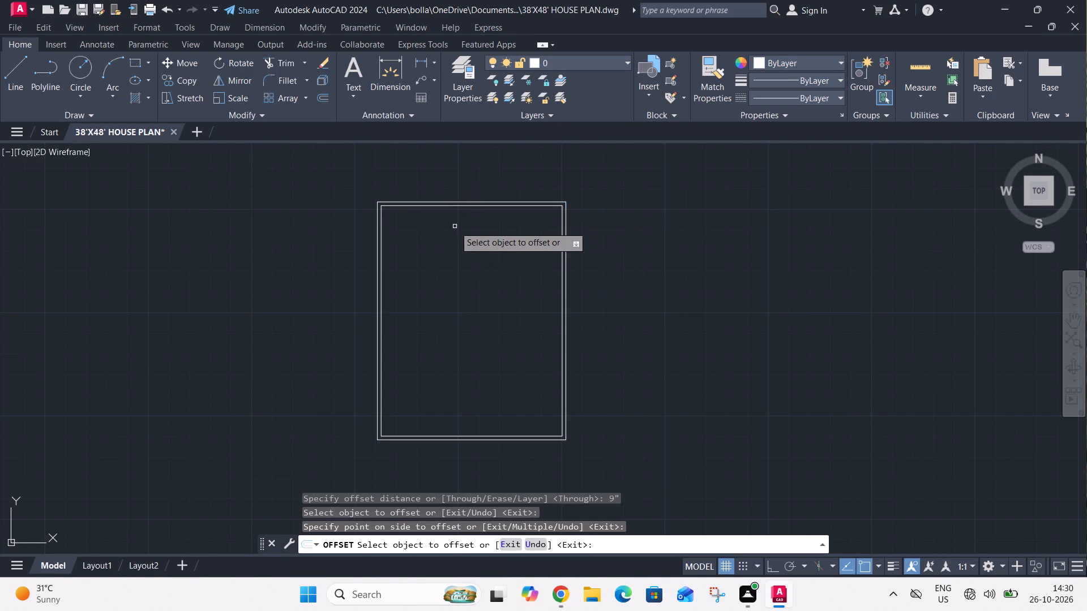
key("Escape")
Explode both outer wall rectangles into separate lines.
left_click(473, 191)
left_click(456, 224)
key("x")
key("space")
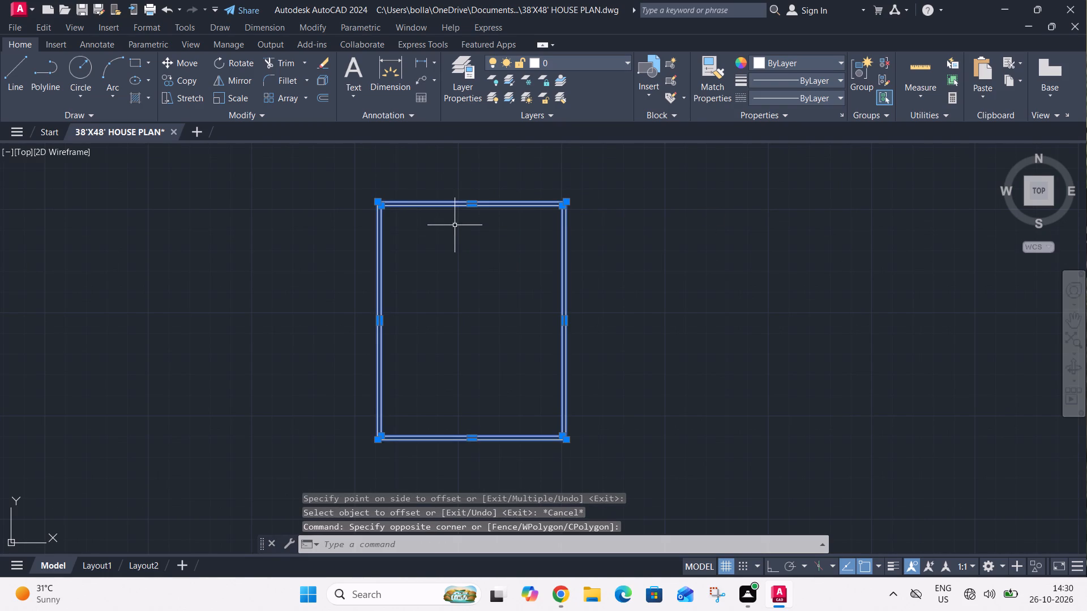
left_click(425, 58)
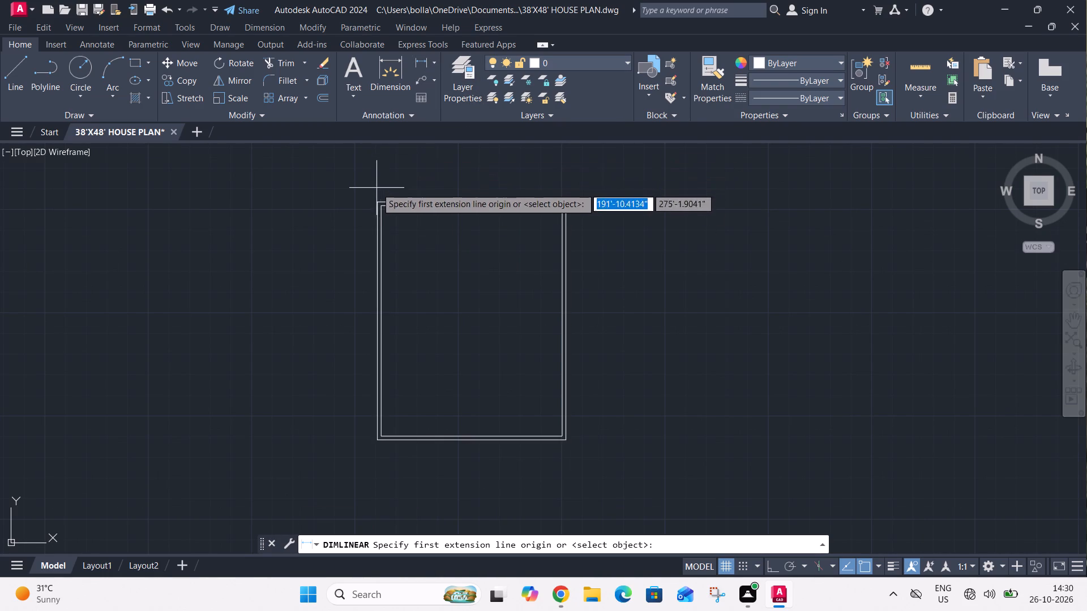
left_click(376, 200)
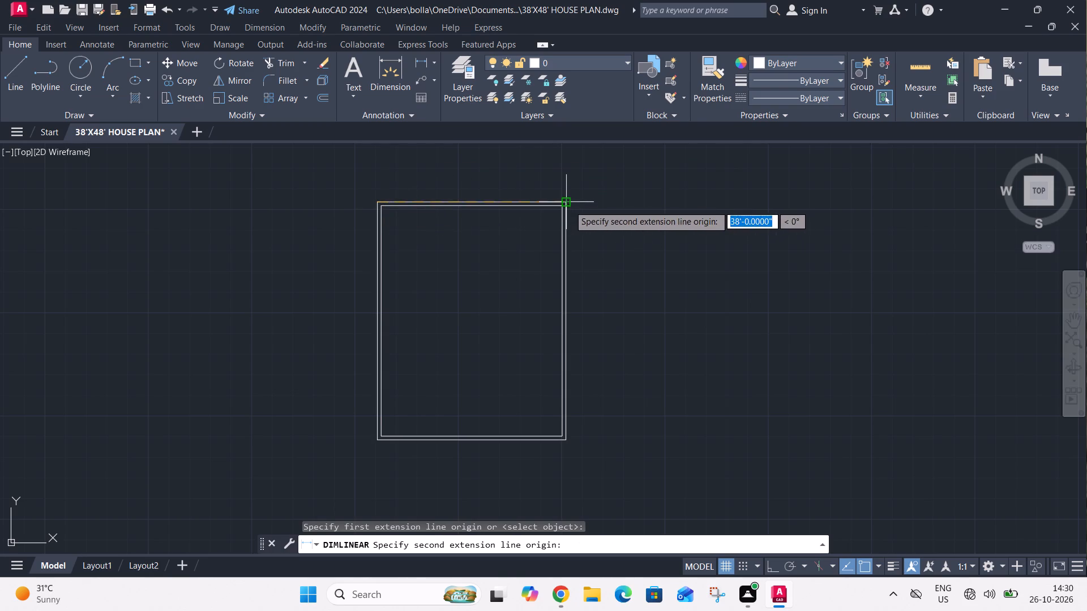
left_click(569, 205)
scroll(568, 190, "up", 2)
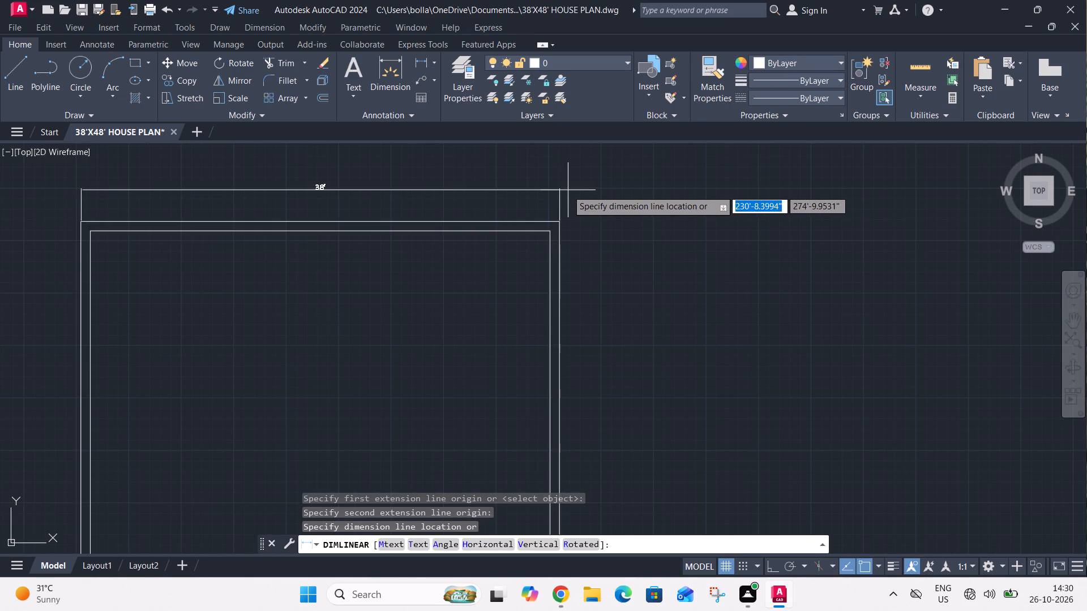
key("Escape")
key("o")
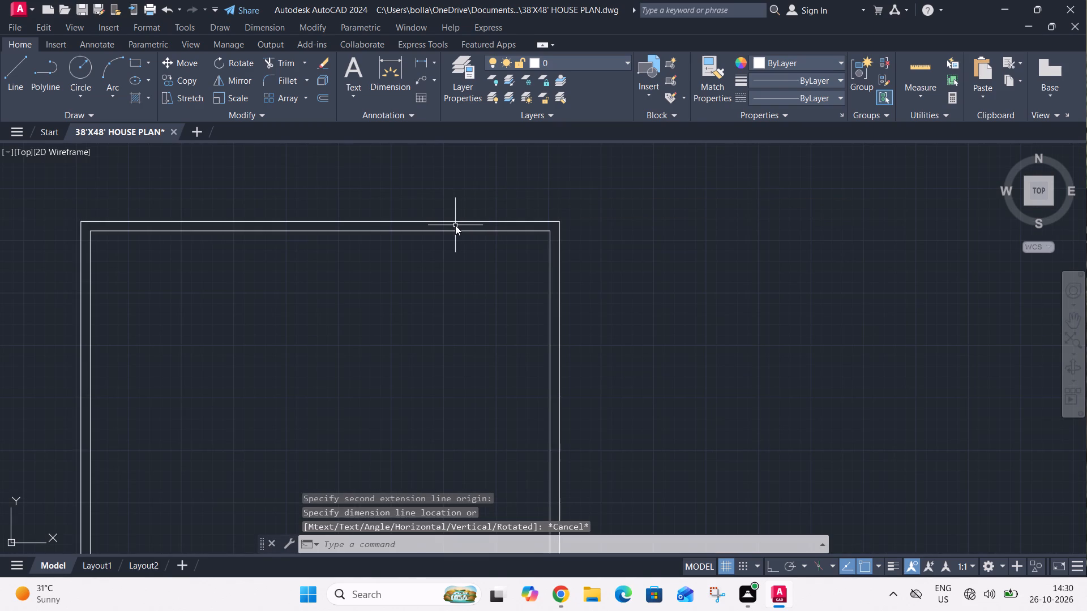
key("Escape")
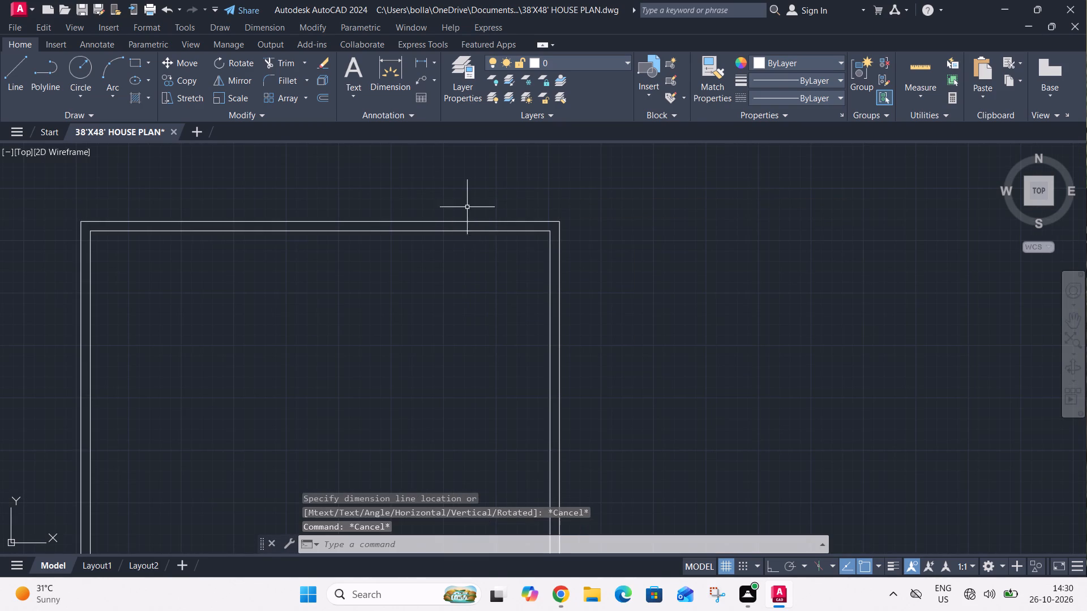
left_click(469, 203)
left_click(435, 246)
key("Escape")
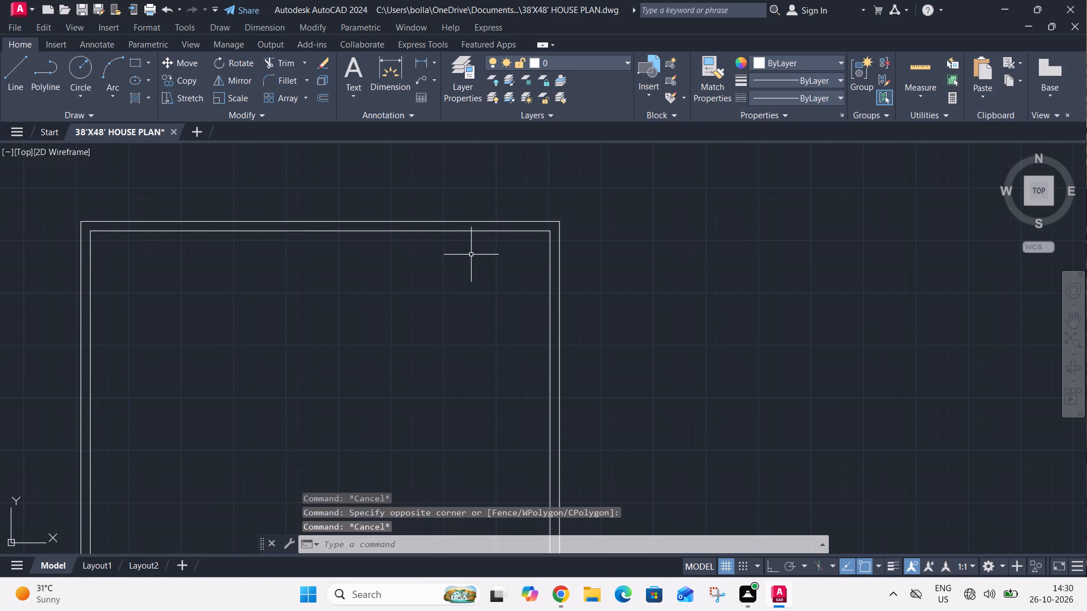
Offset the inner line of the left outer wall 5'6" to the right, into the plan.
type("O")
key("space")
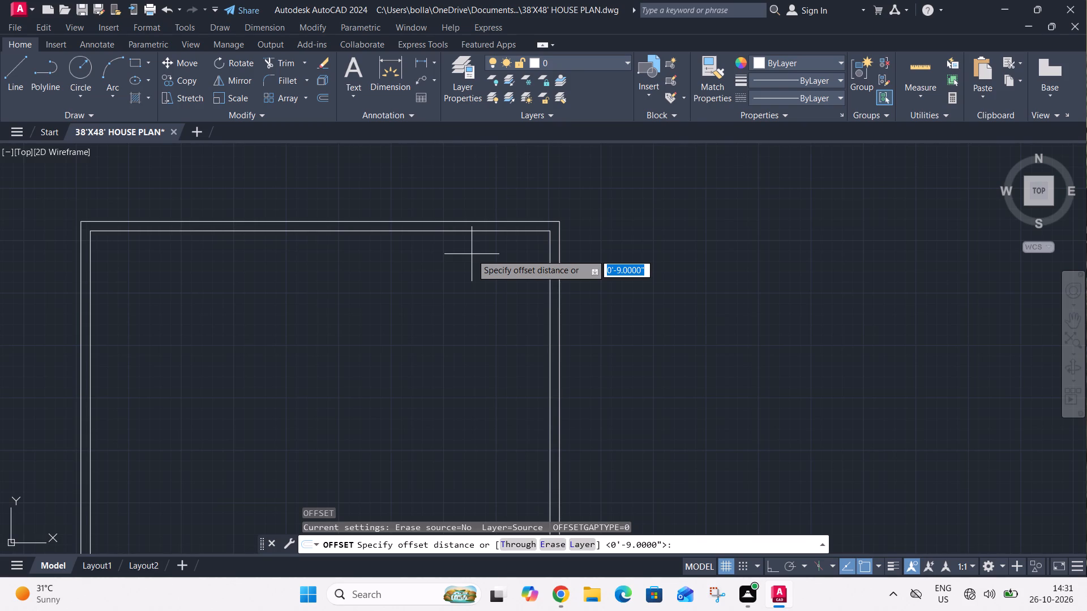
type("5'")
type("6\"")
key("Return")
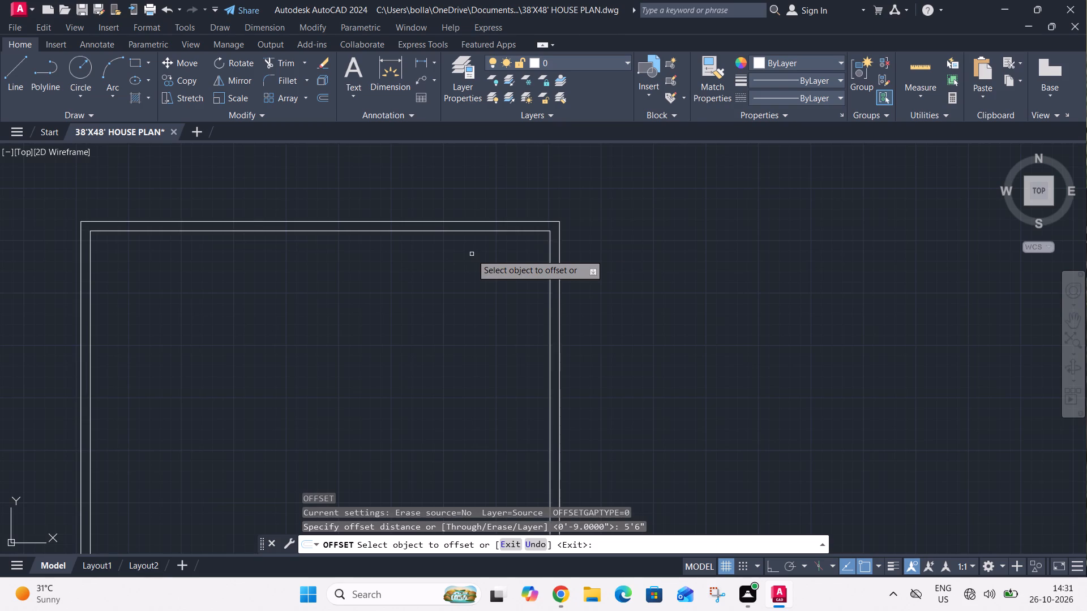
scroll(467, 193, "down", 2)
scroll(320, 422, "up", 2)
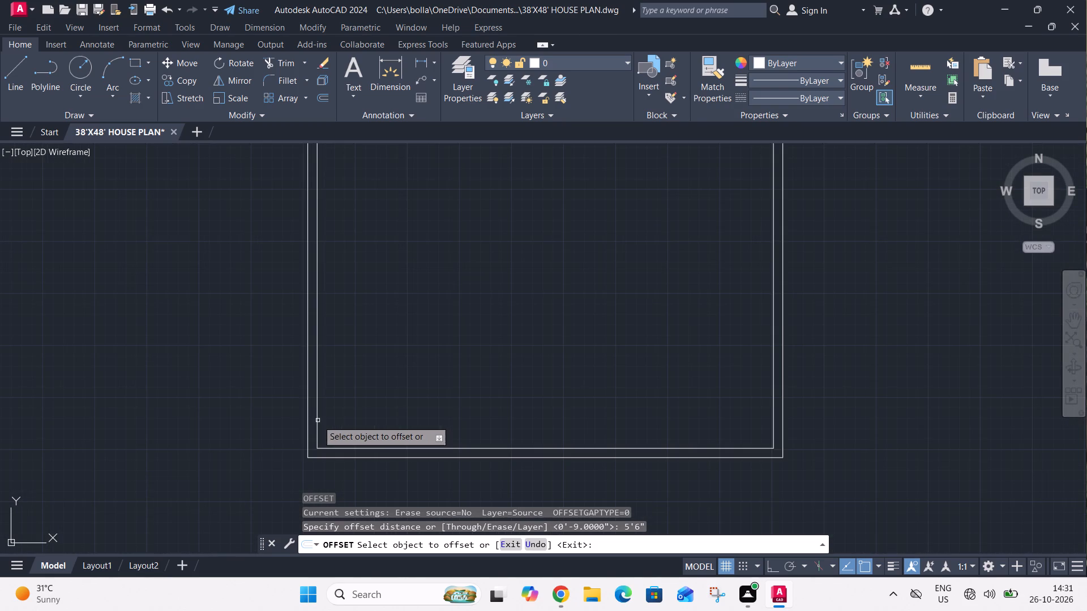
left_click(318, 420)
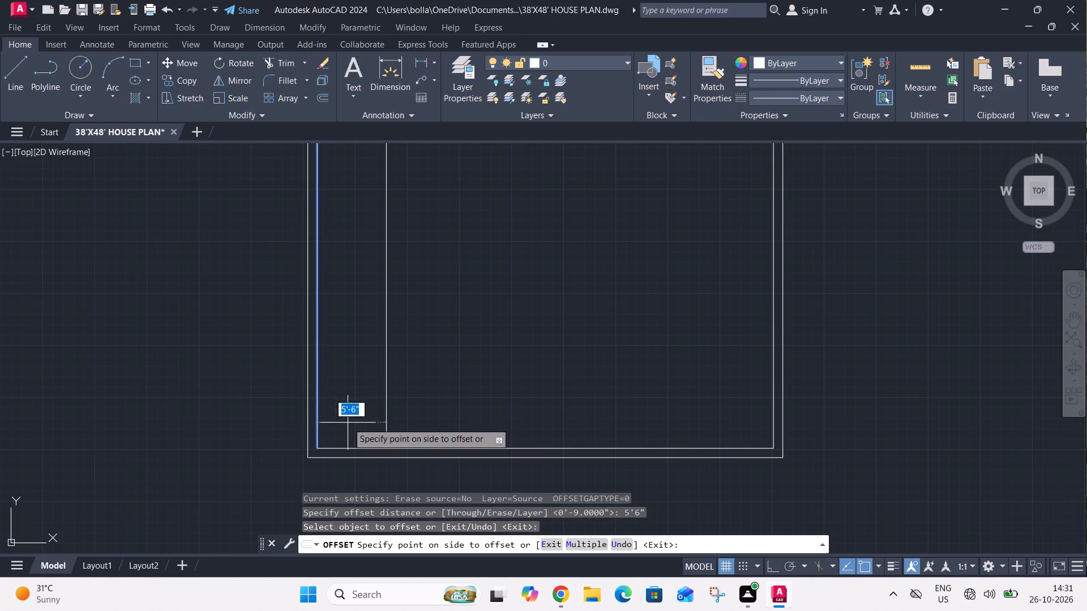
left_click(348, 423)
key("Escape")
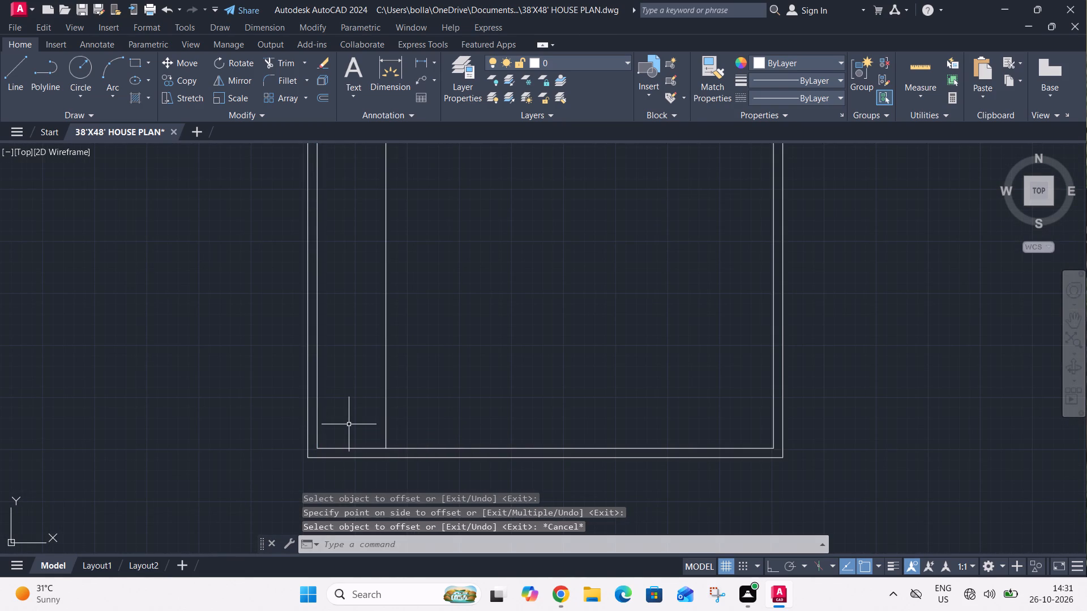
Offset the inner line of the bottom outer wall 5' upward, into the plan.
type("O")
key("space")
type("5'")
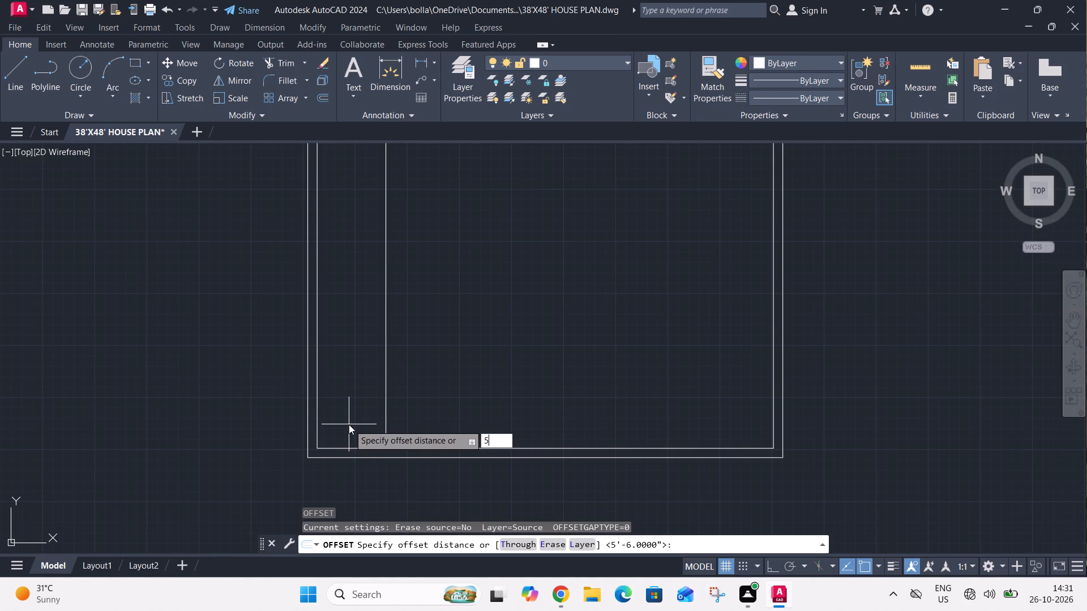
key("Return")
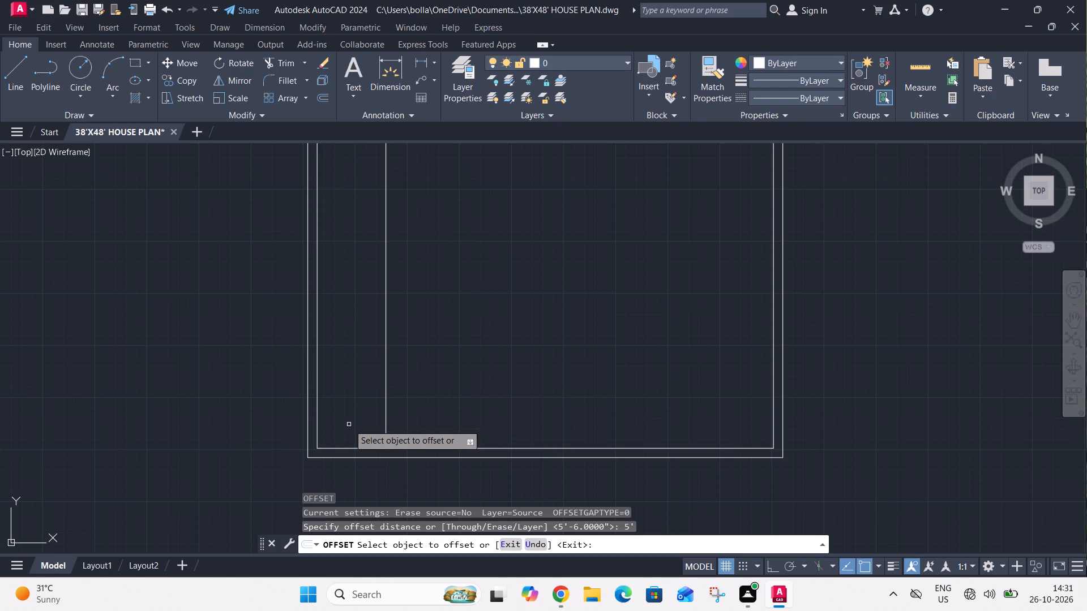
scroll(349, 424, "up", 1)
left_click_drag(353, 463, 353, 457)
left_click(354, 437)
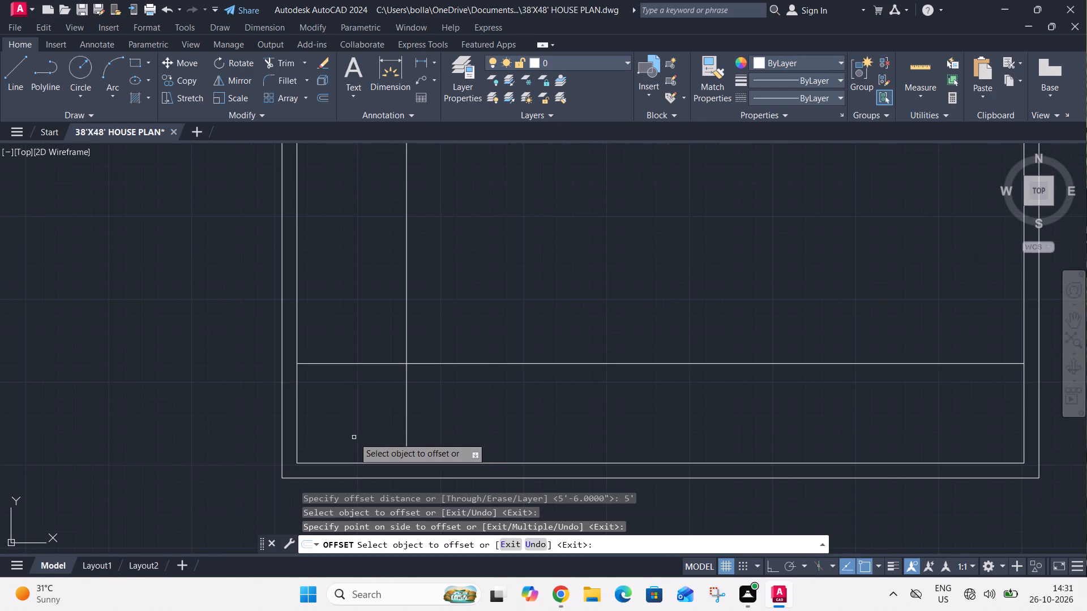
key("Escape")
Offset the horizontal partition line 4.5" upward to give the wall its thickness.
type("O")
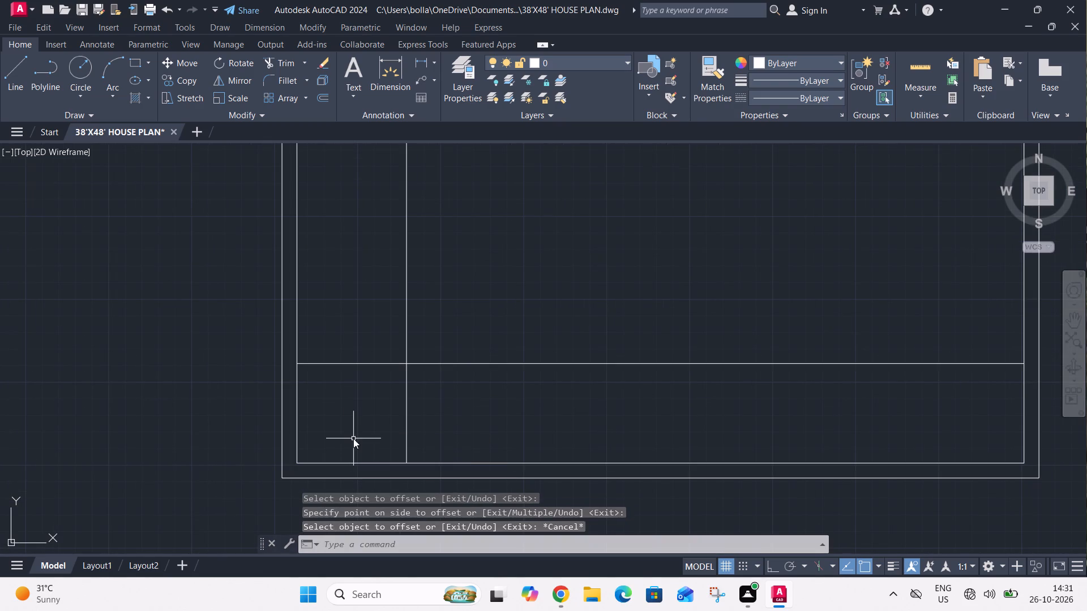
key("space")
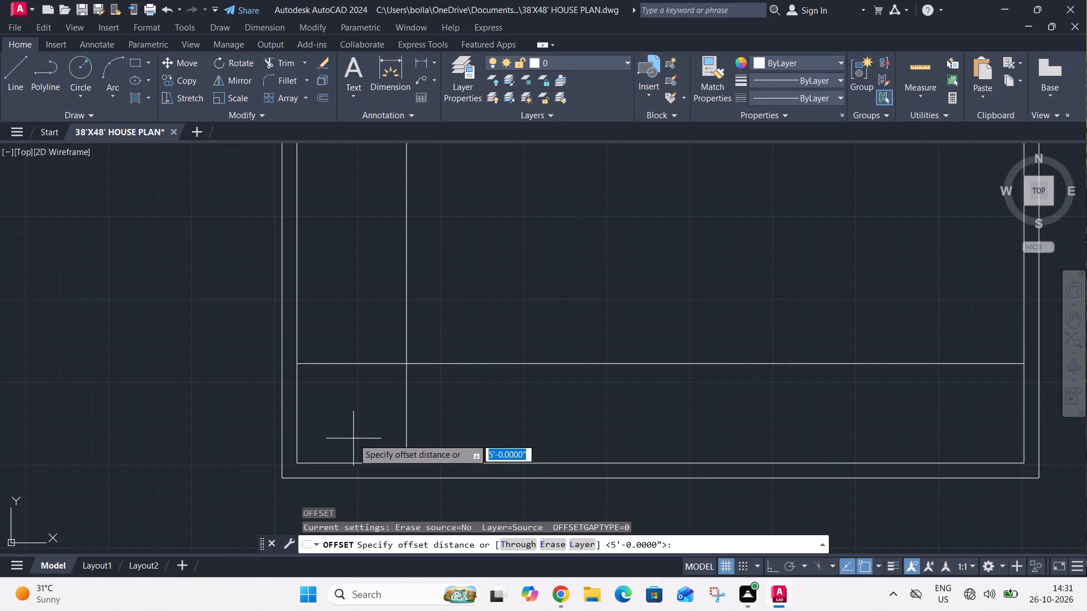
type("4.5\"")
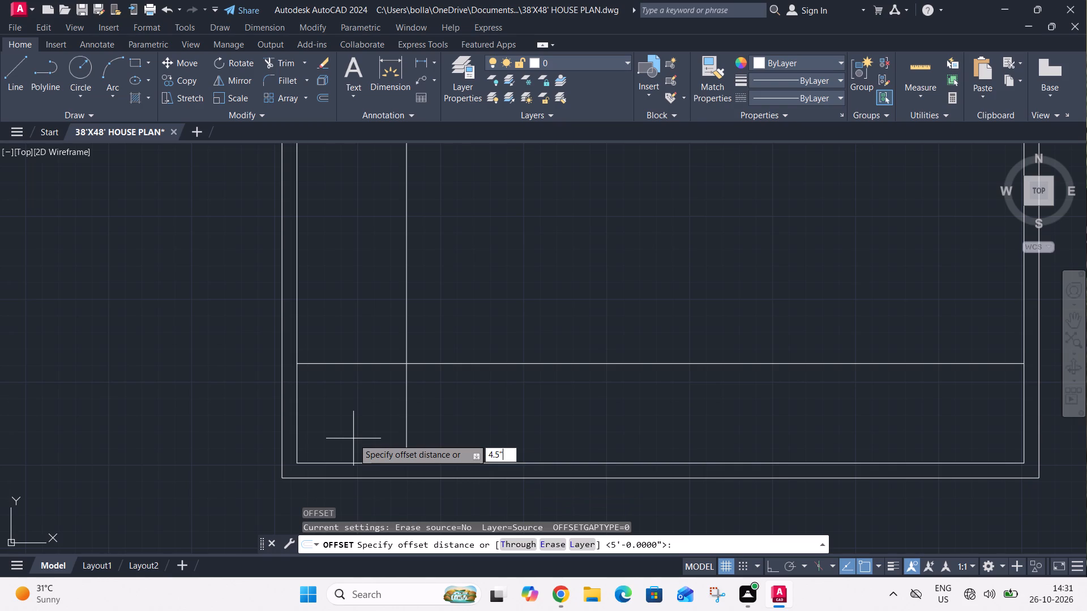
key("Return")
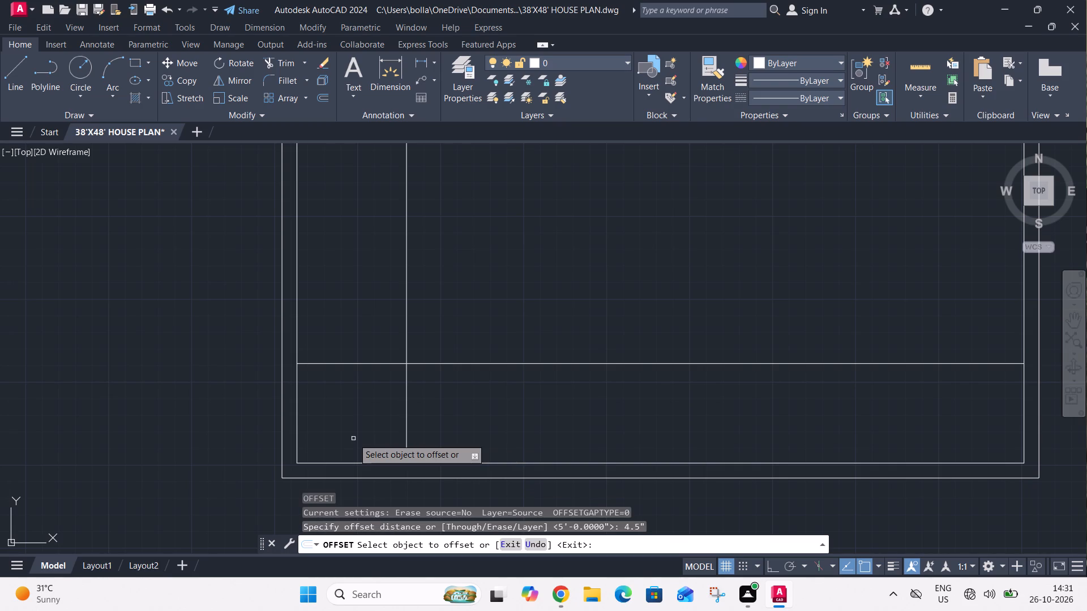
left_click(376, 361)
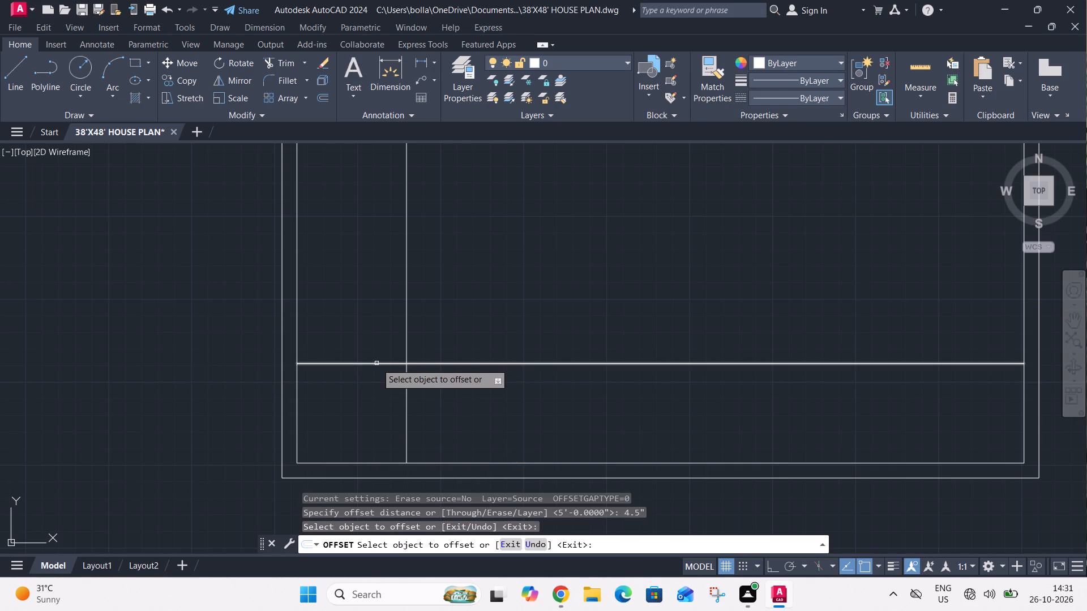
left_click(376, 363)
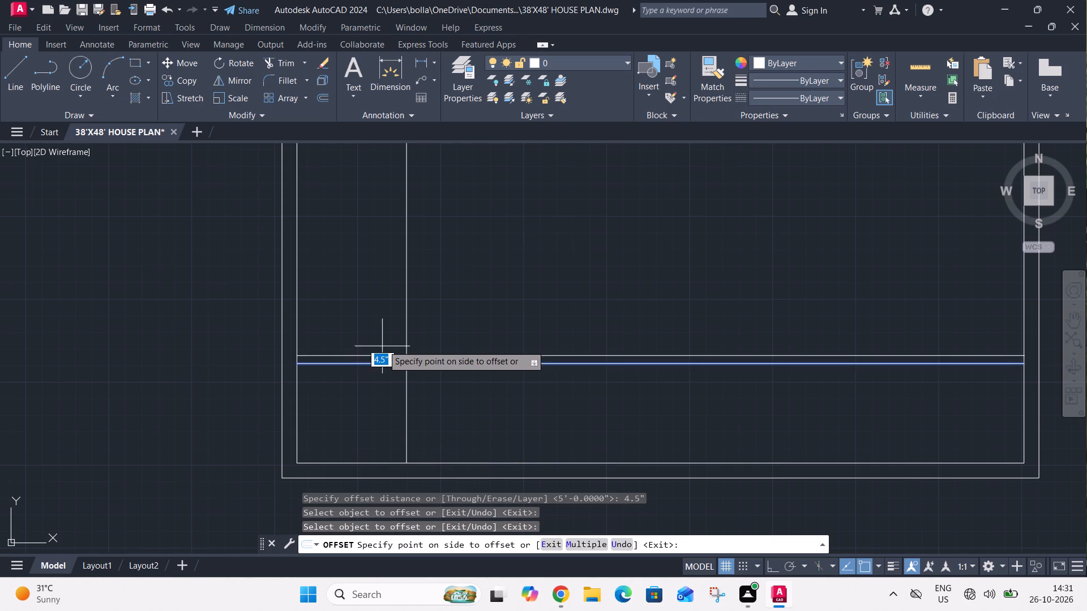
left_click(383, 345)
key("Escape")
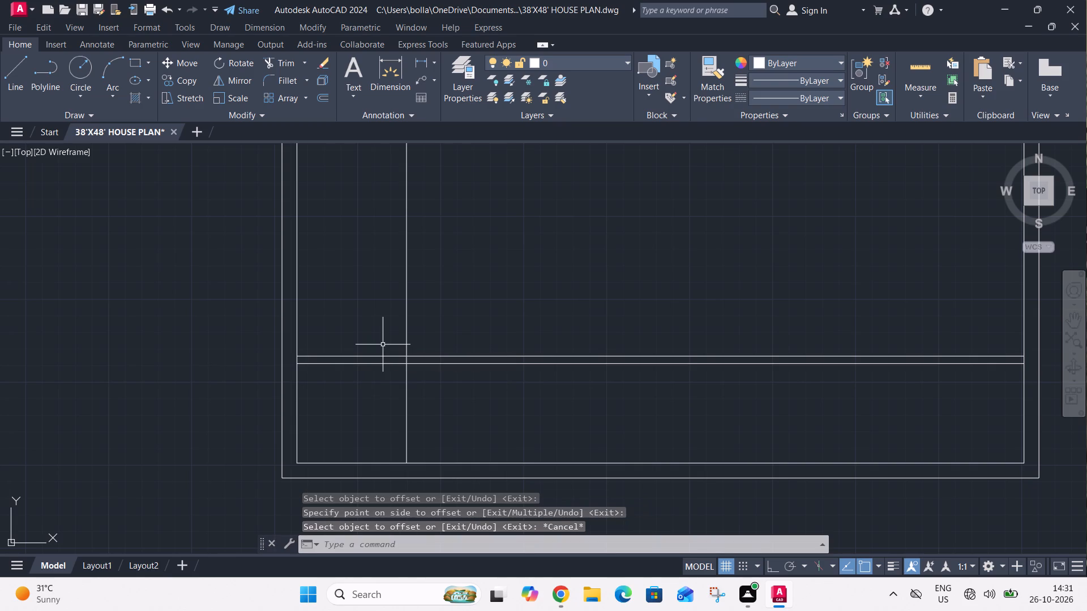
Offset the vertical partition line 4.5" to the right to give the wall its thickness.
type("O")
key("space")
type("4.5\"")
key("Return")
scroll(383, 345, "up", 2)
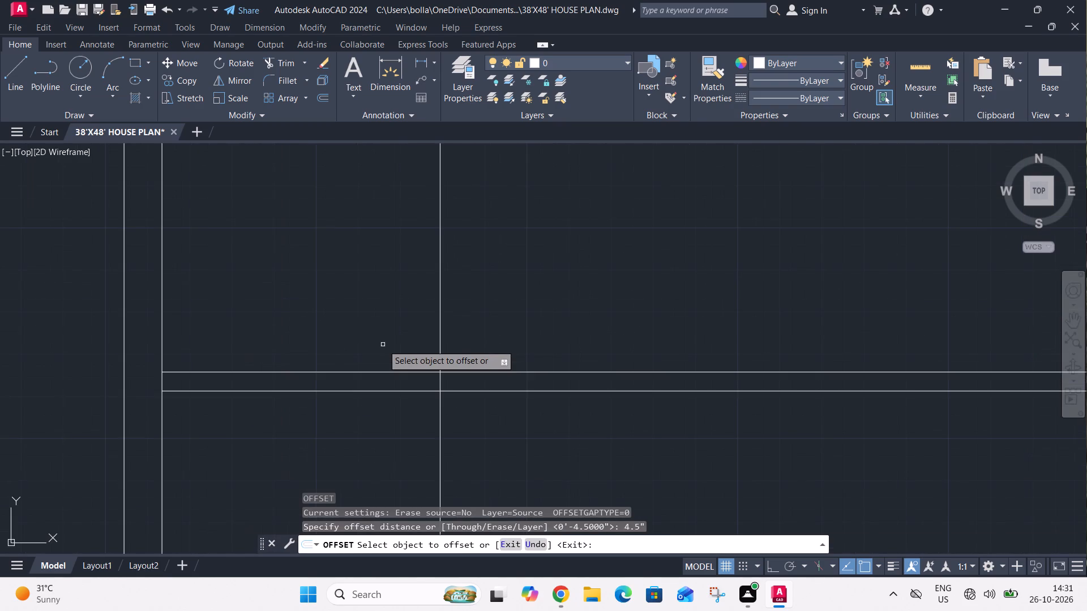
left_click(439, 434)
left_click(465, 442)
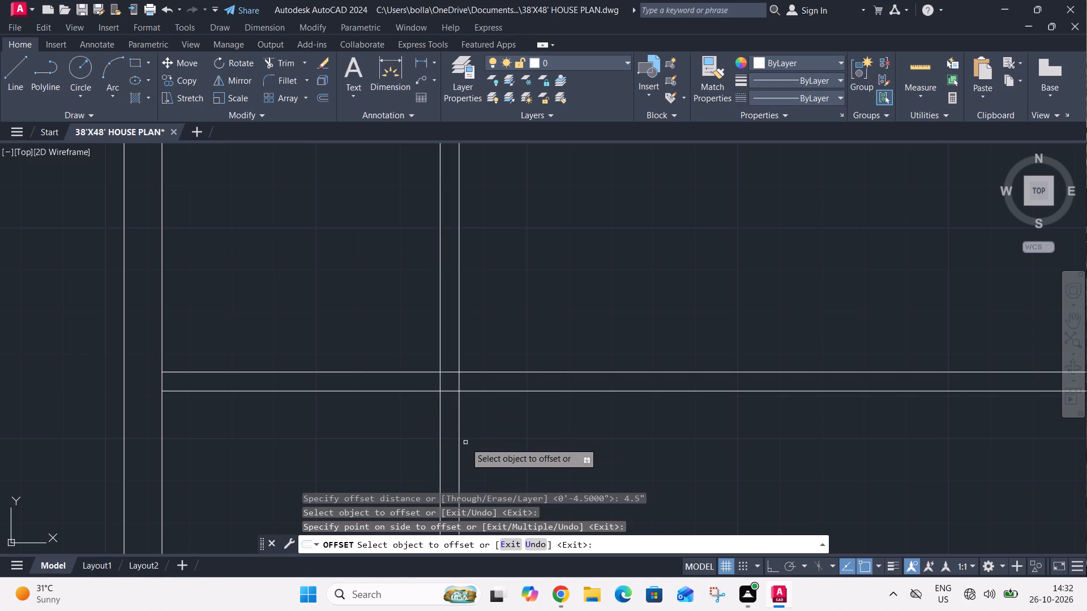
Delete both lines of the horizontal partition near the bottom of the plan.
key("Escape")
scroll(459, 371, "down", 3)
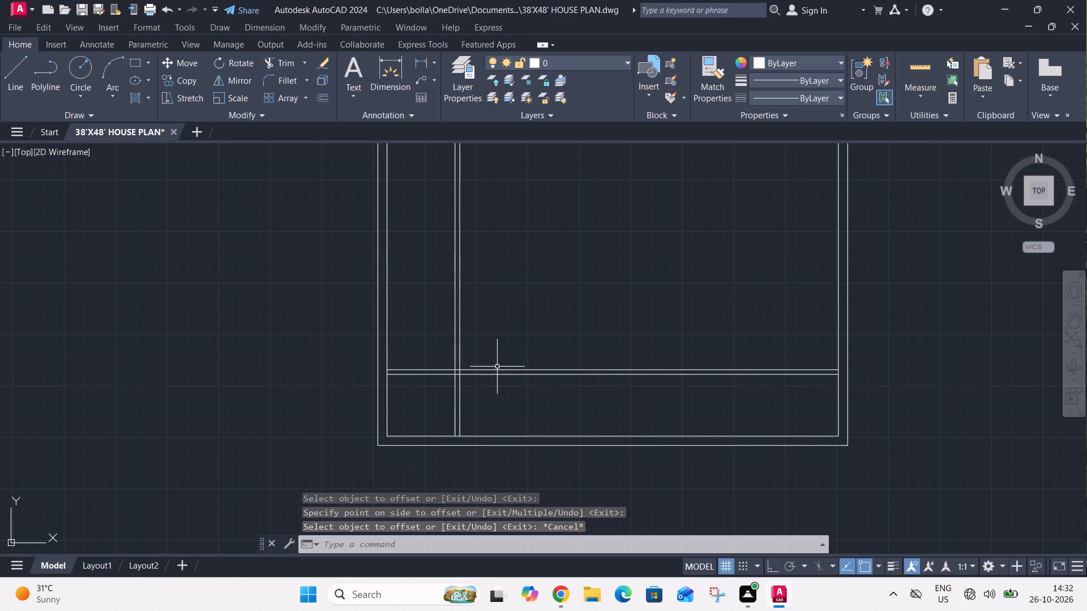
left_click(498, 365)
left_click(494, 386)
key("Delete")
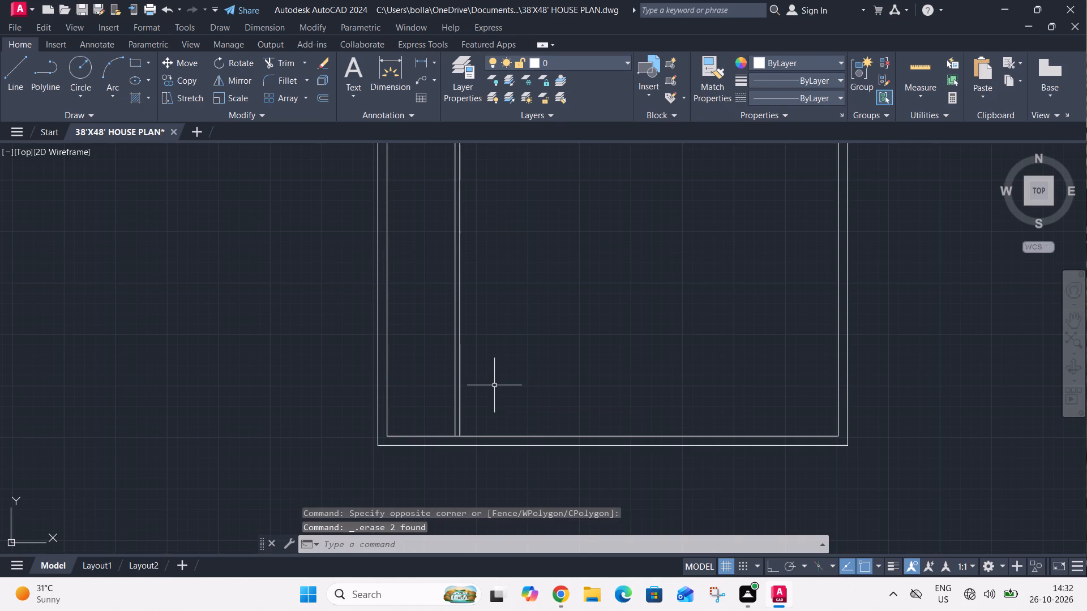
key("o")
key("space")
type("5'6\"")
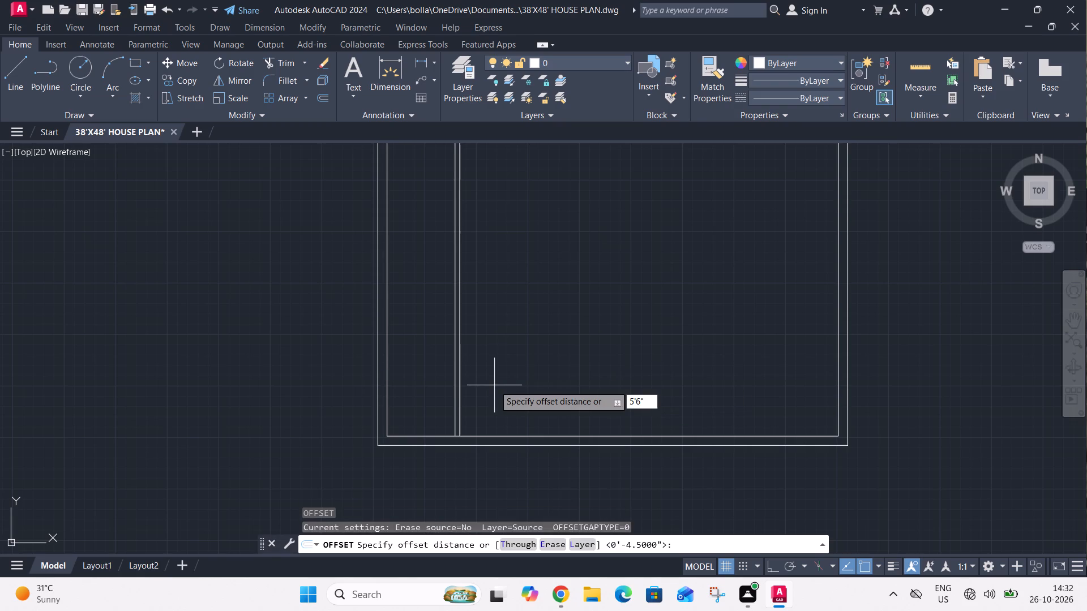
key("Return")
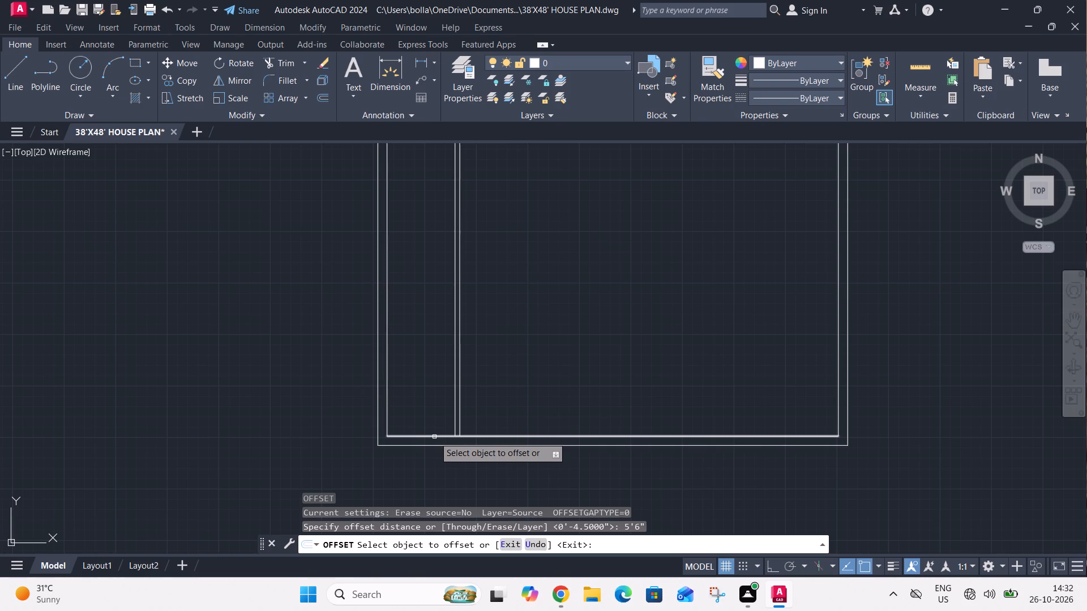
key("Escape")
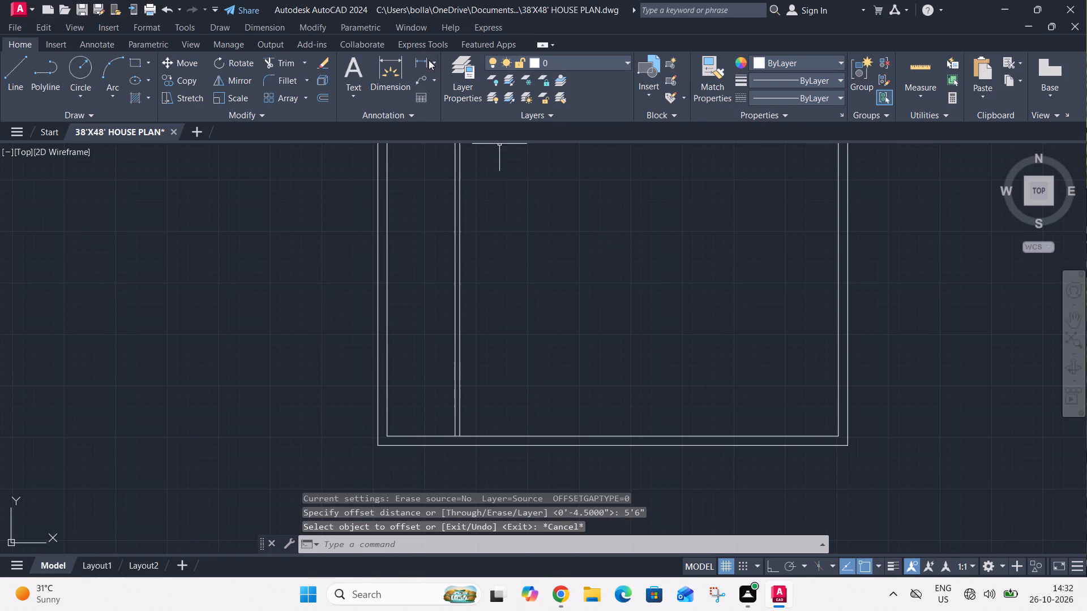
Check the clear width between the left outer wall's inner corner and the vertical partition with a linear dimension.
left_click(422, 57)
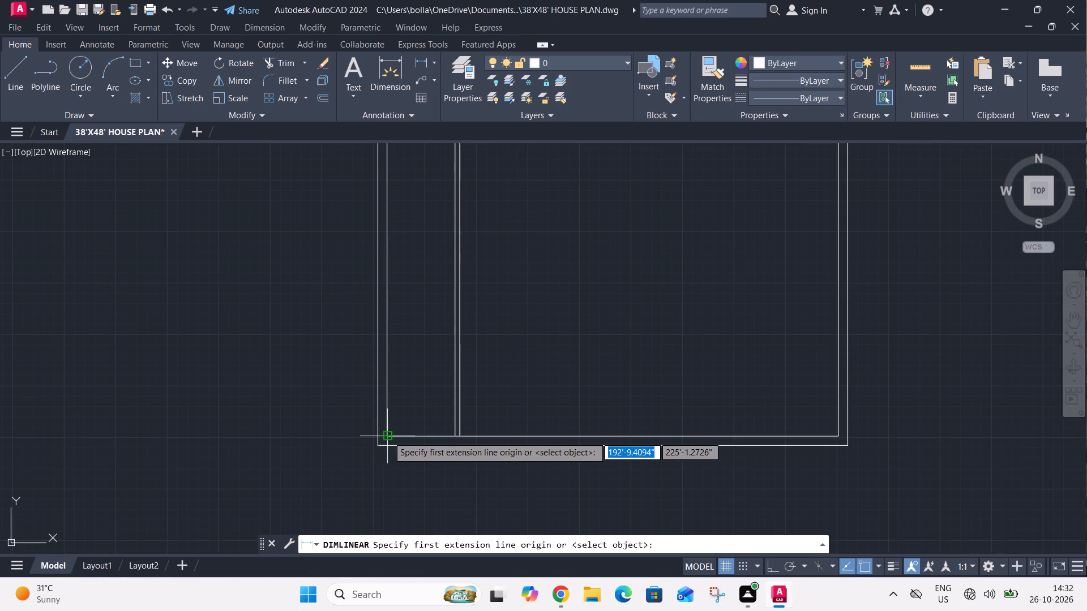
left_click(388, 436)
scroll(438, 441, "up", 3)
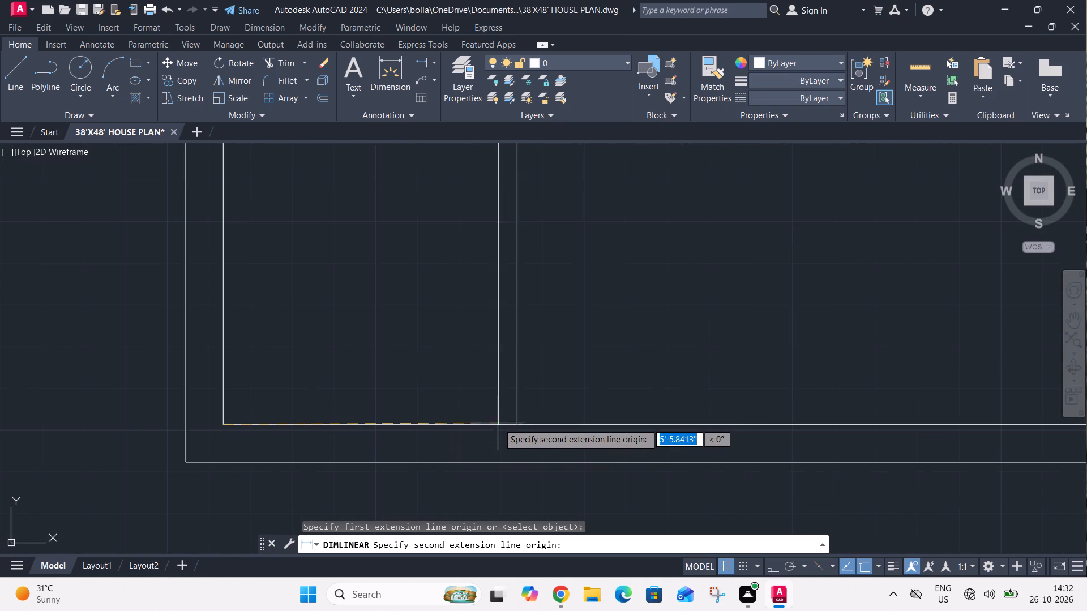
left_click(499, 424)
key("Escape")
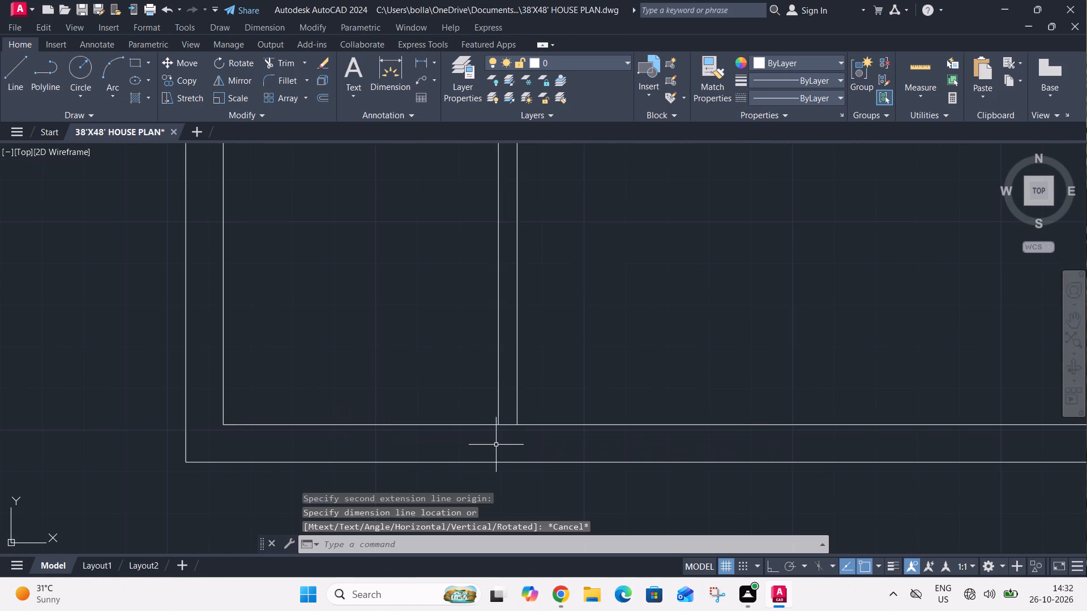
Offset the inner line of the bottom outer wall 5' upward, into the plan.
type("O")
key("space")
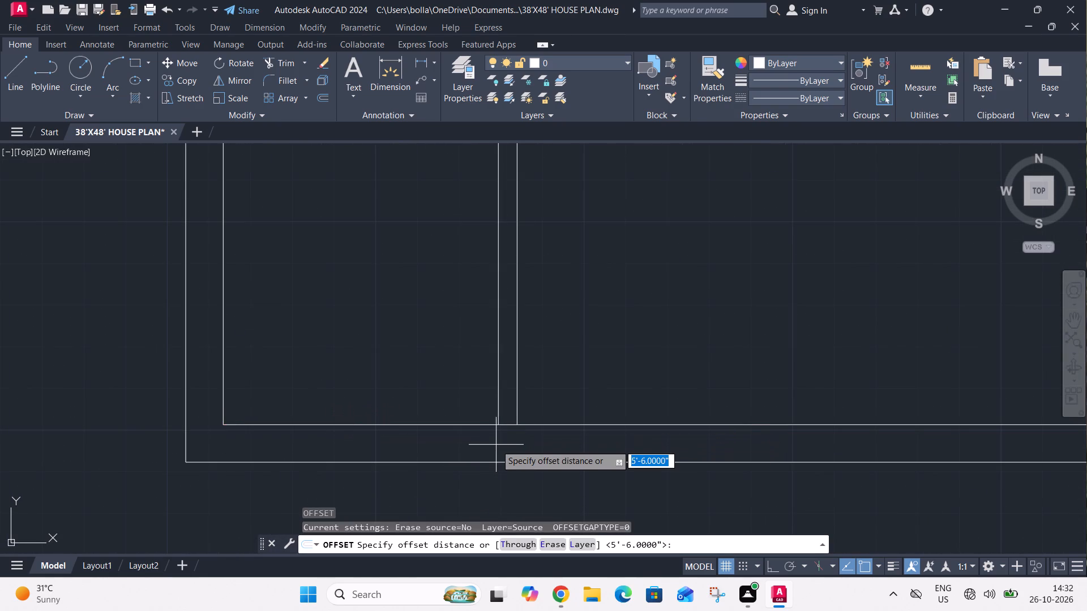
type("5'")
key("Return")
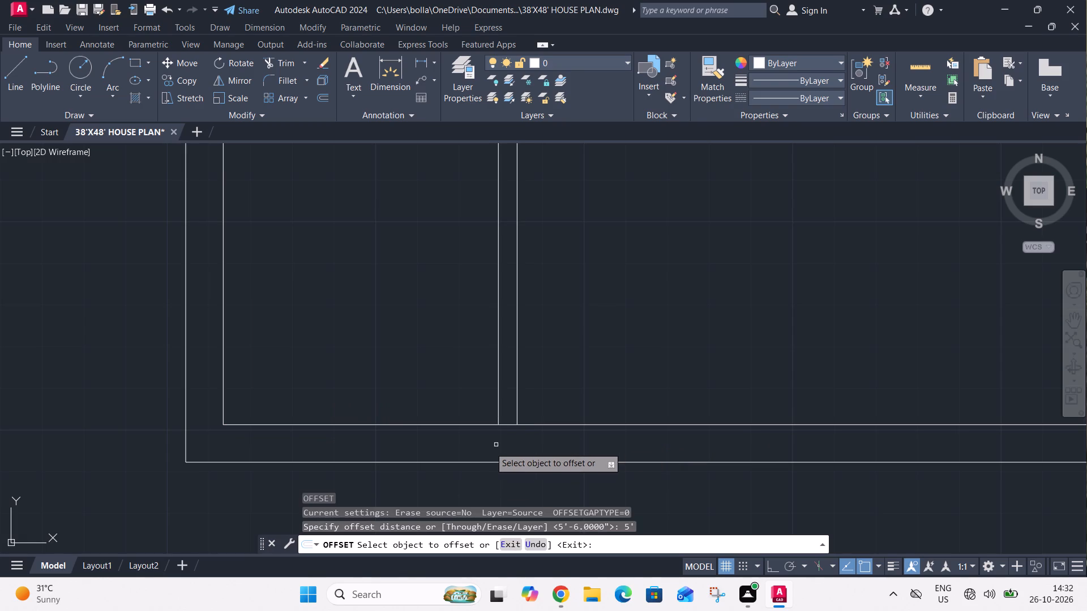
left_click(477, 423)
left_click(470, 393)
key("Escape")
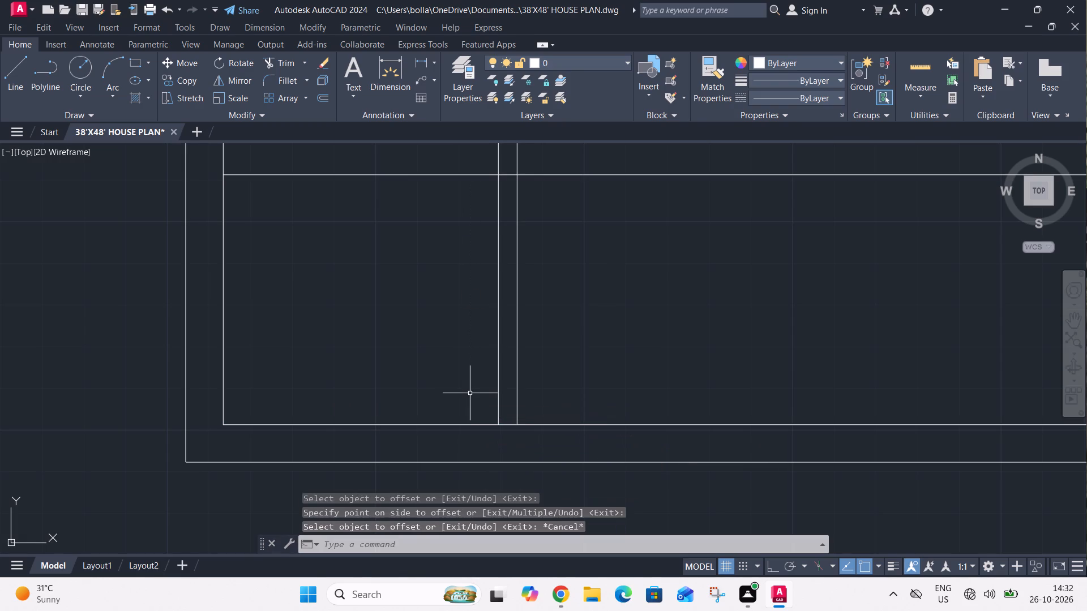
Offset the horizontal line above the bottom outer wall 9" upward to give the wall its thickness.
type("O")
key("space")
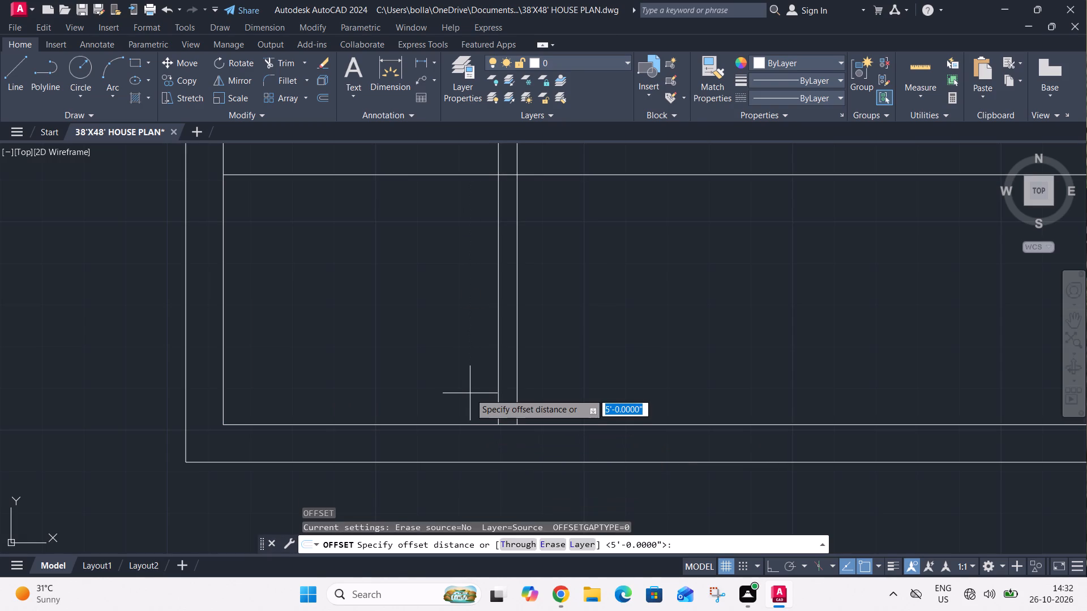
type("9\"")
key("Return")
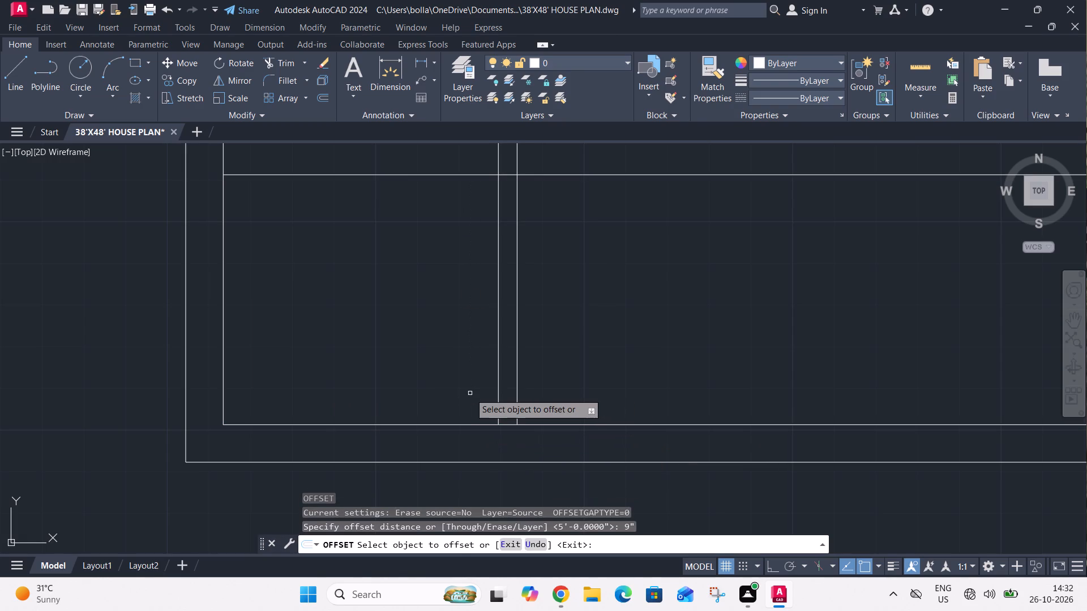
scroll(470, 414, "down", 1)
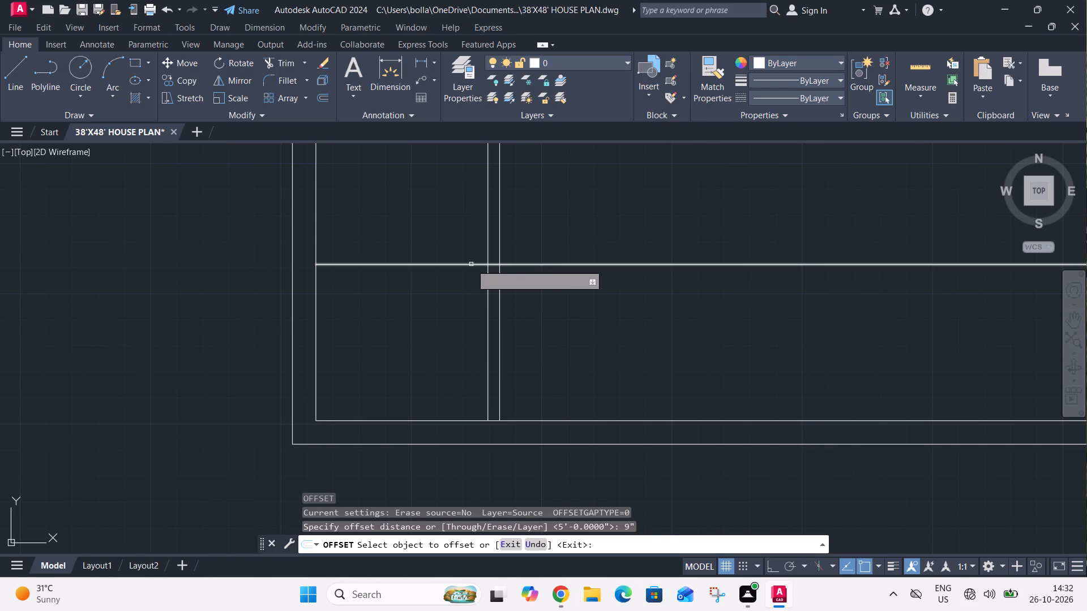
left_click(471, 264)
left_click(471, 247)
key("Escape")
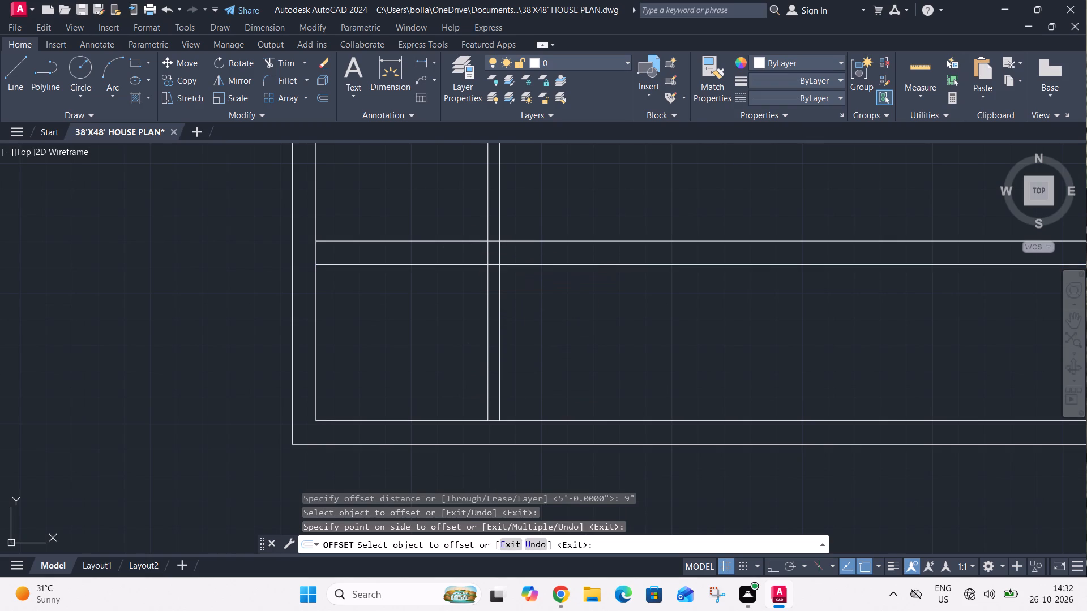
Offset the inner line of the left outer wall 11' to the right, into the plan.
middle_click_drag(465, 264, 410, 300)
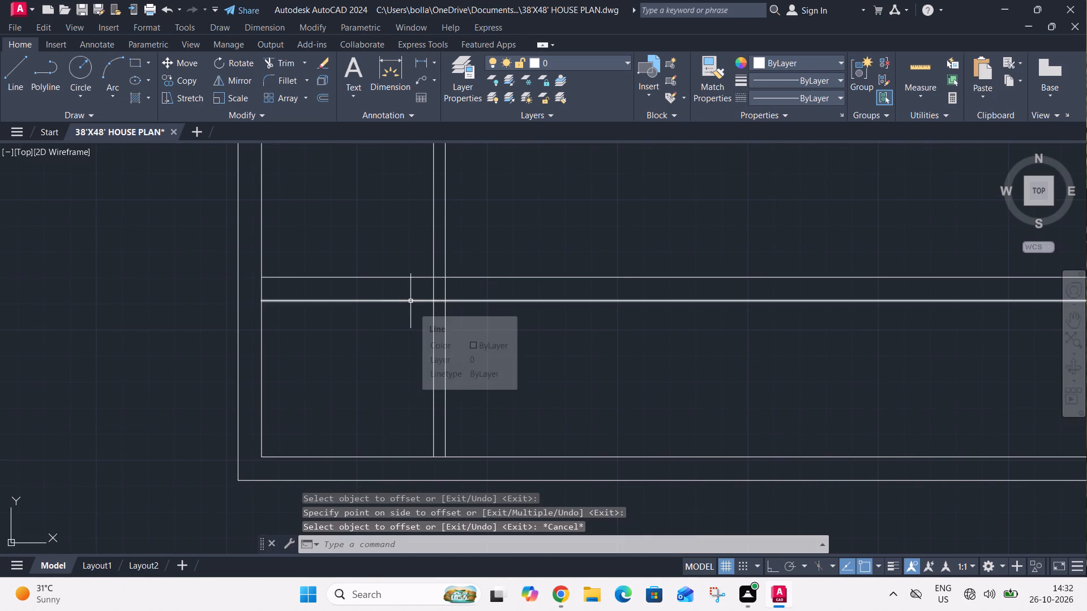
key("o")
key("space")
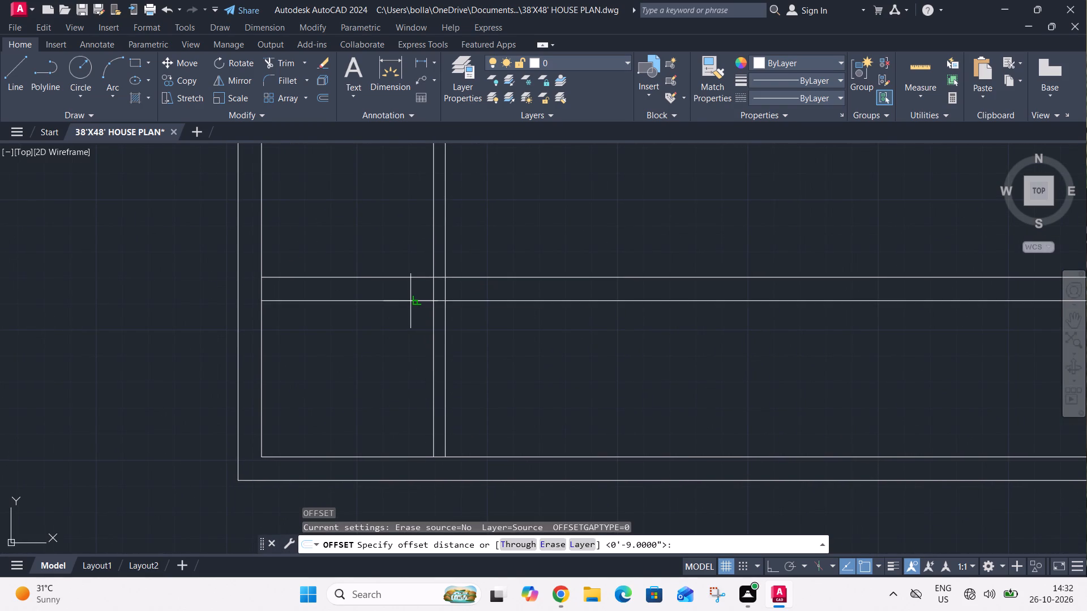
scroll(399, 272, "down", 2)
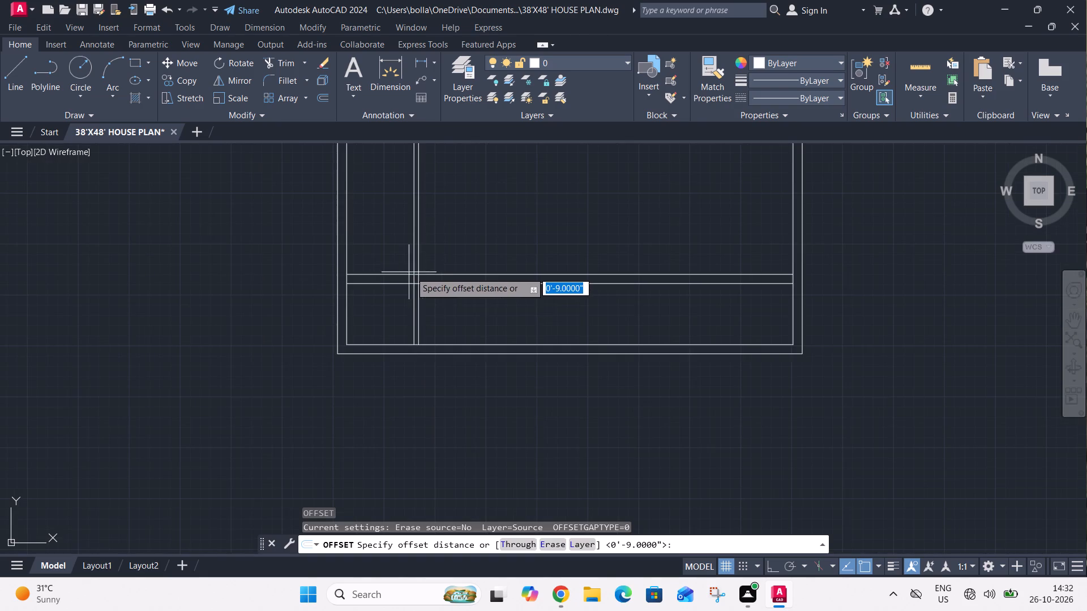
middle_click_drag(502, 302, 395, 289)
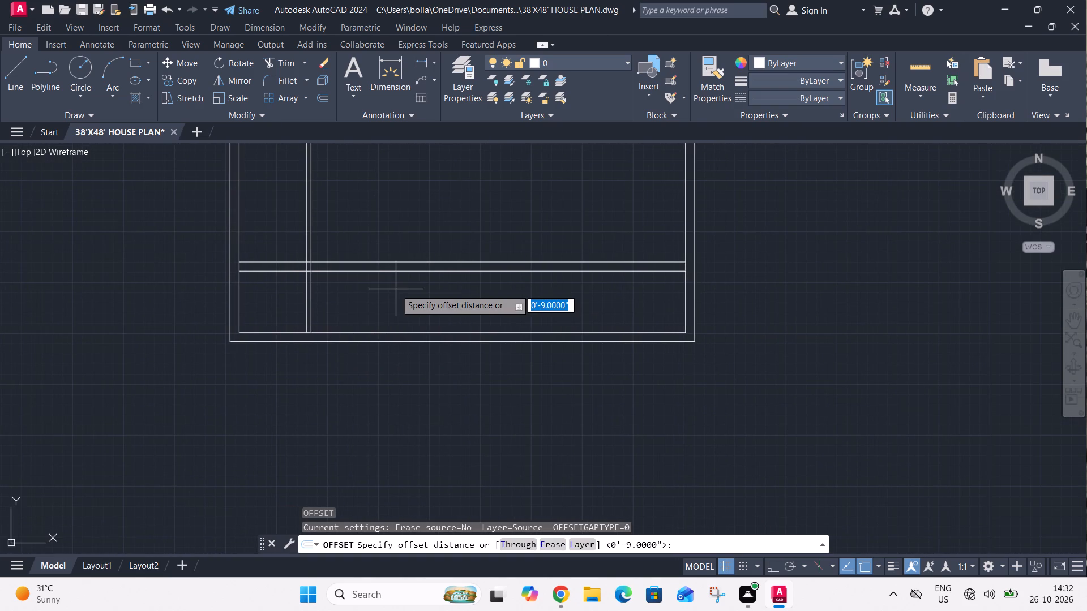
type("11'")
key("Return")
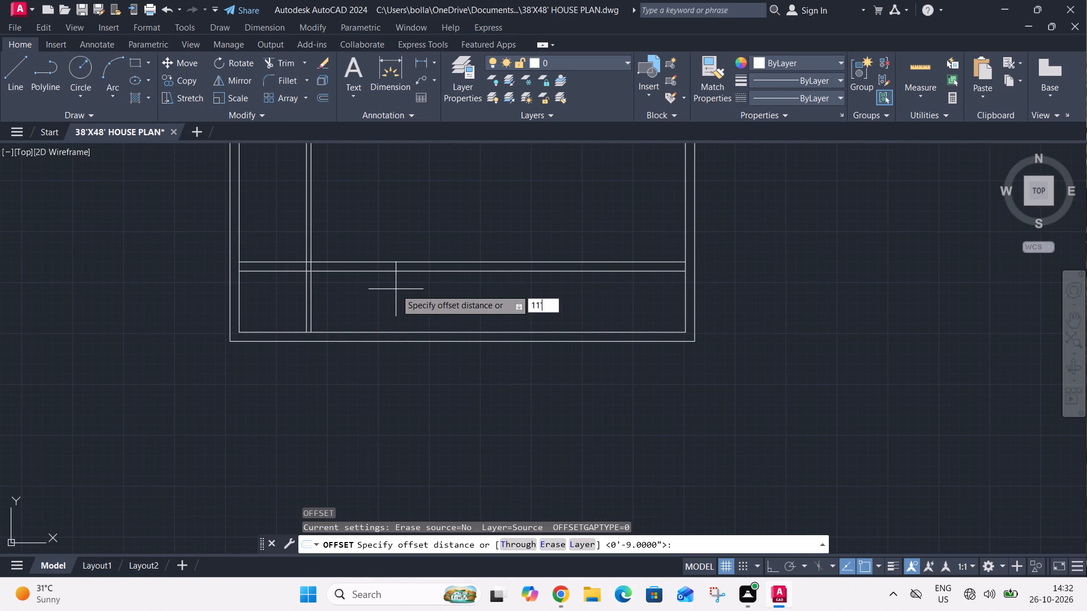
scroll(397, 289, "down", 2)
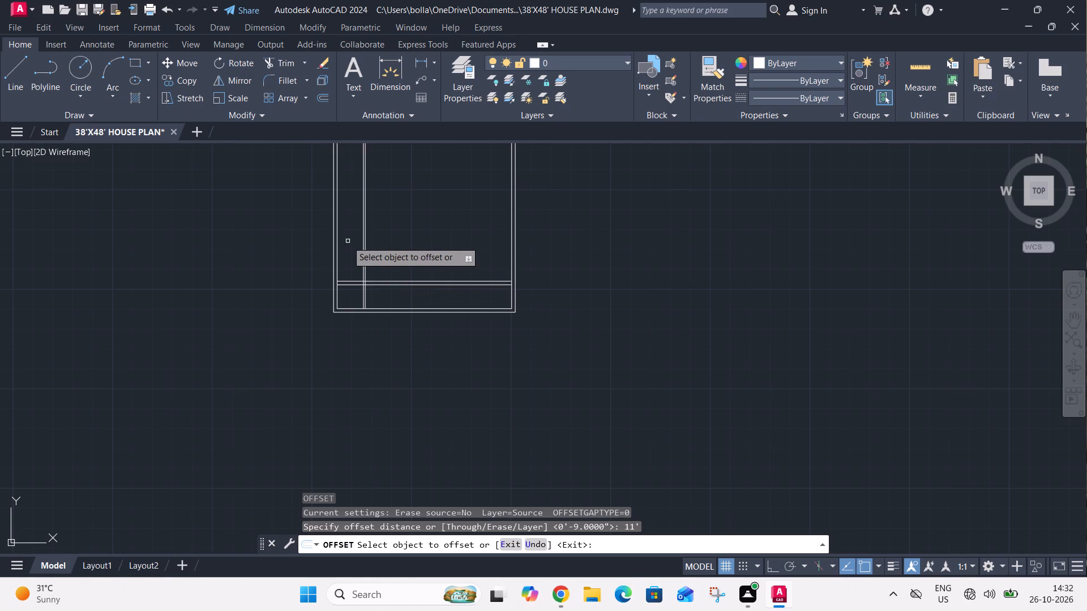
scroll(336, 242, "up", 2)
left_click(336, 244)
left_click(371, 256)
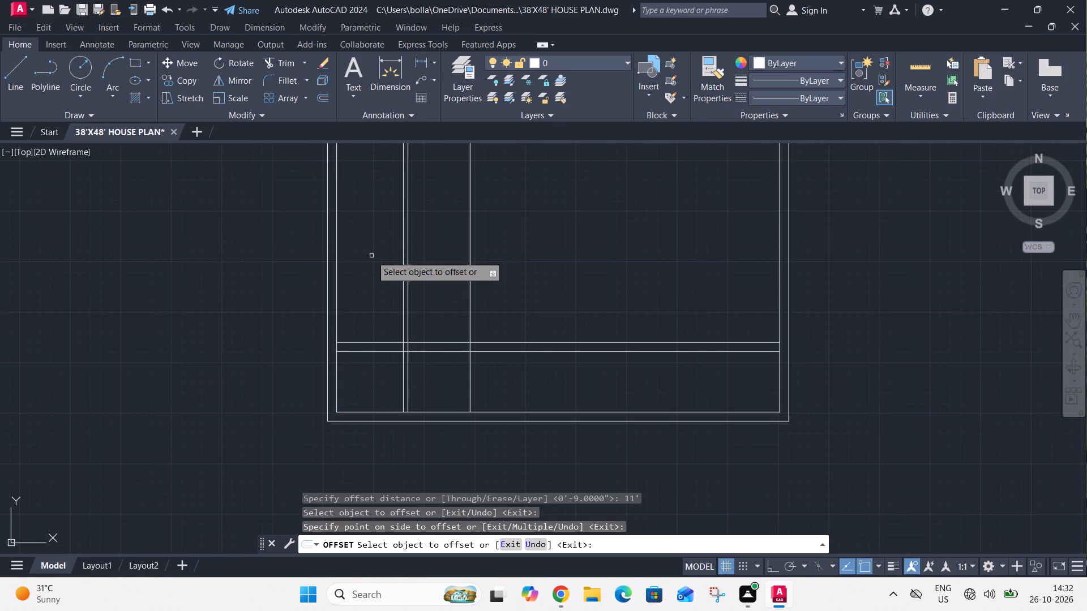
key("Escape")
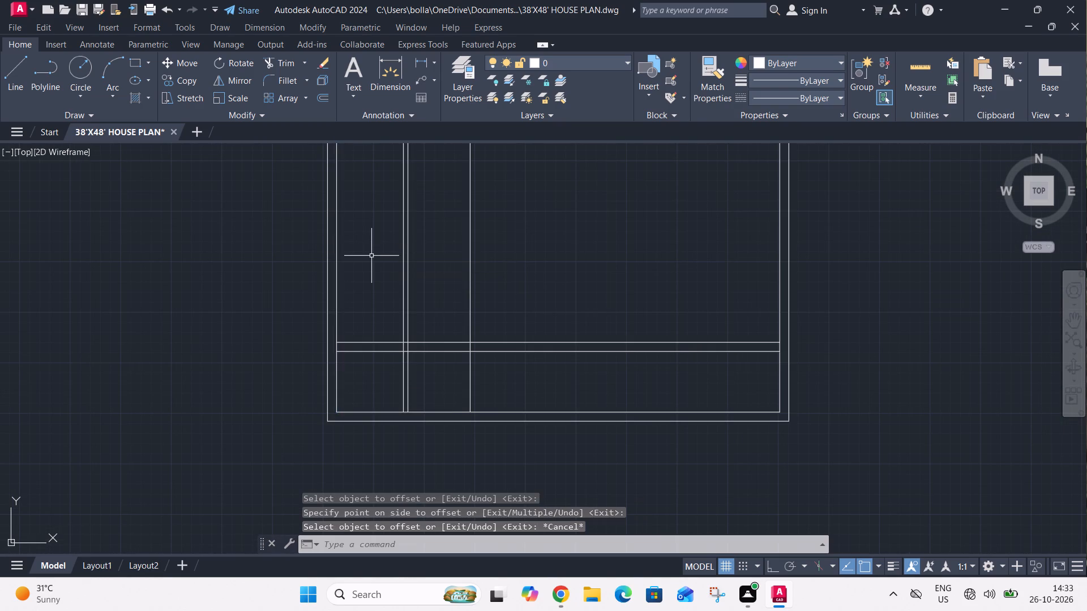
Offset the upper line of the 9" horizontal interior wall 14'3" upward.
type("O")
key("space")
type("14'3\"")
key("Return")
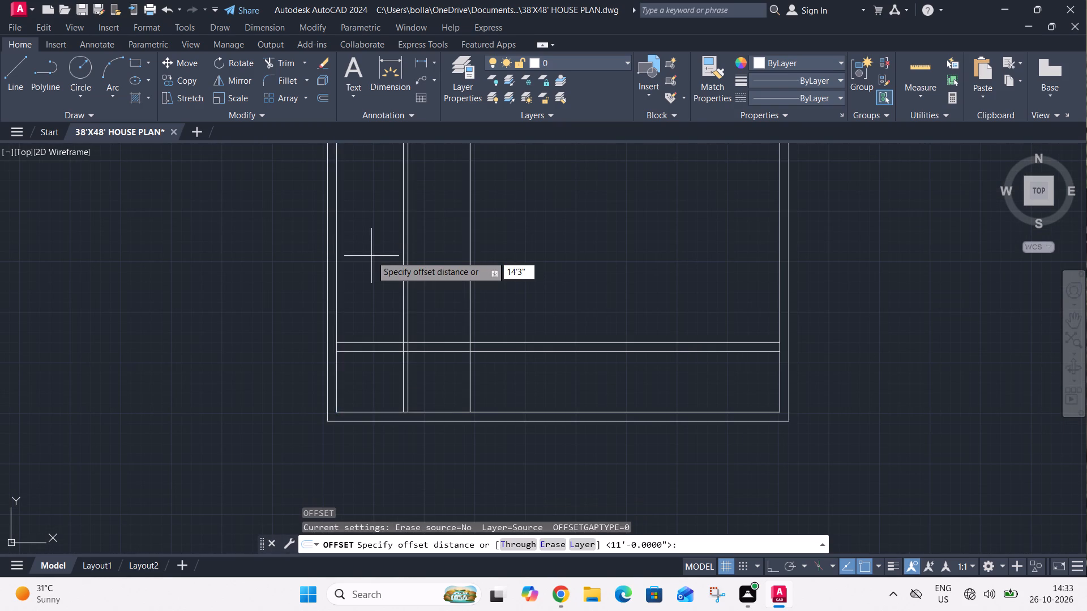
left_click(376, 341)
left_click(382, 318)
key("Escape")
Offset the vertical line 11' from the left outer wall 9" to the right to give the wall its thickness.
type("O")
key("space")
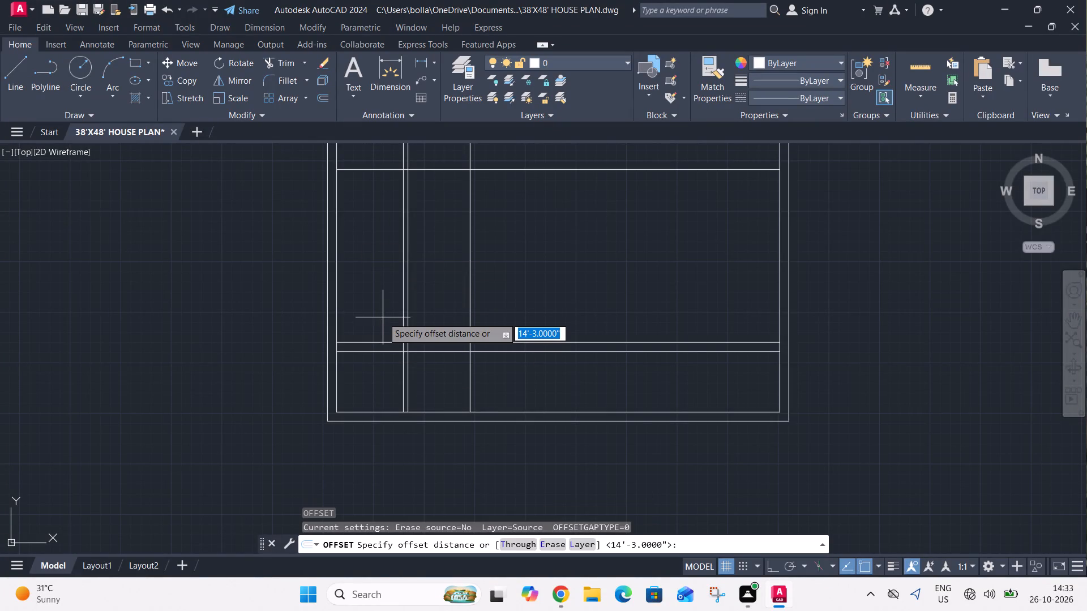
type("9\"")
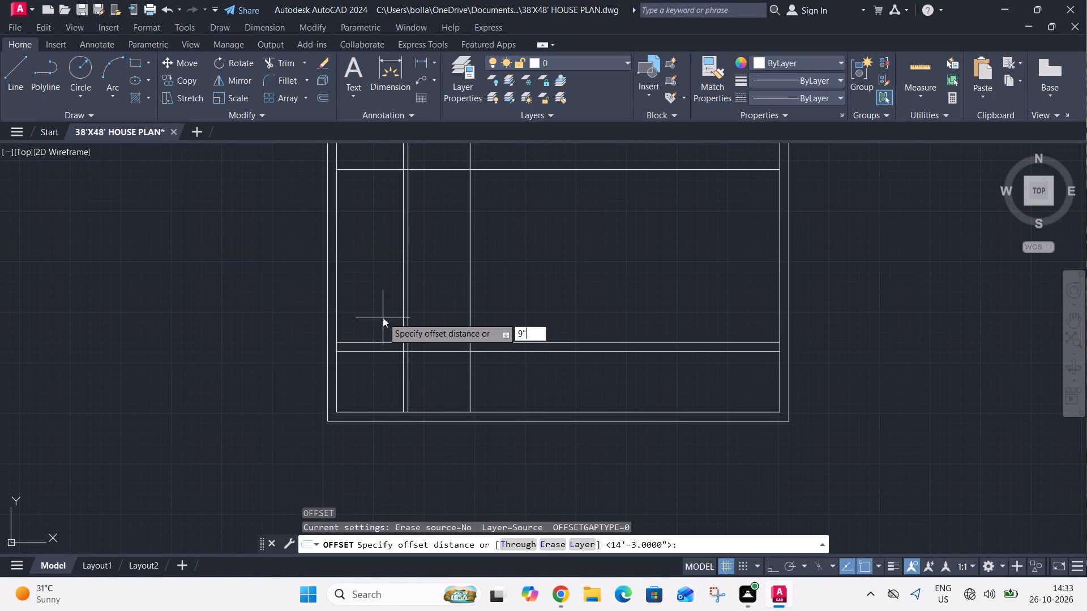
key("Return")
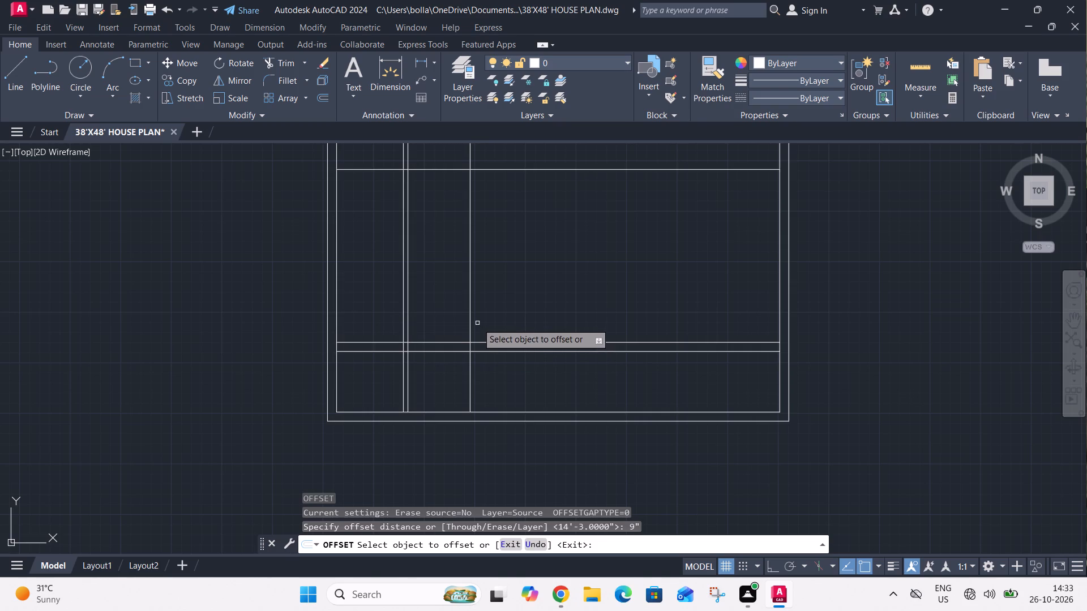
left_click(471, 305)
left_click(516, 319)
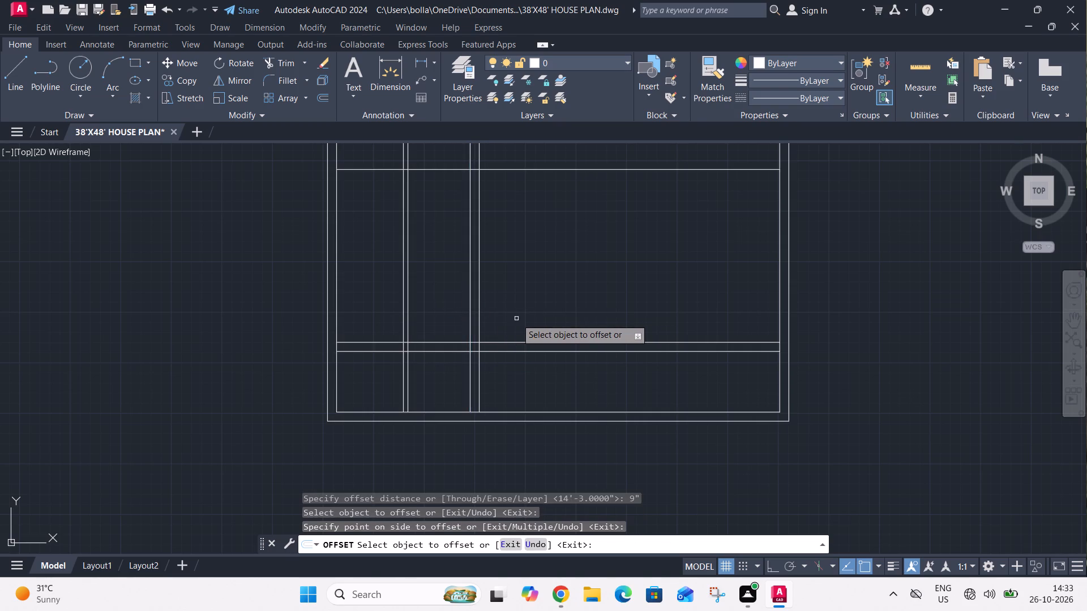
key("grave")
key("Escape")
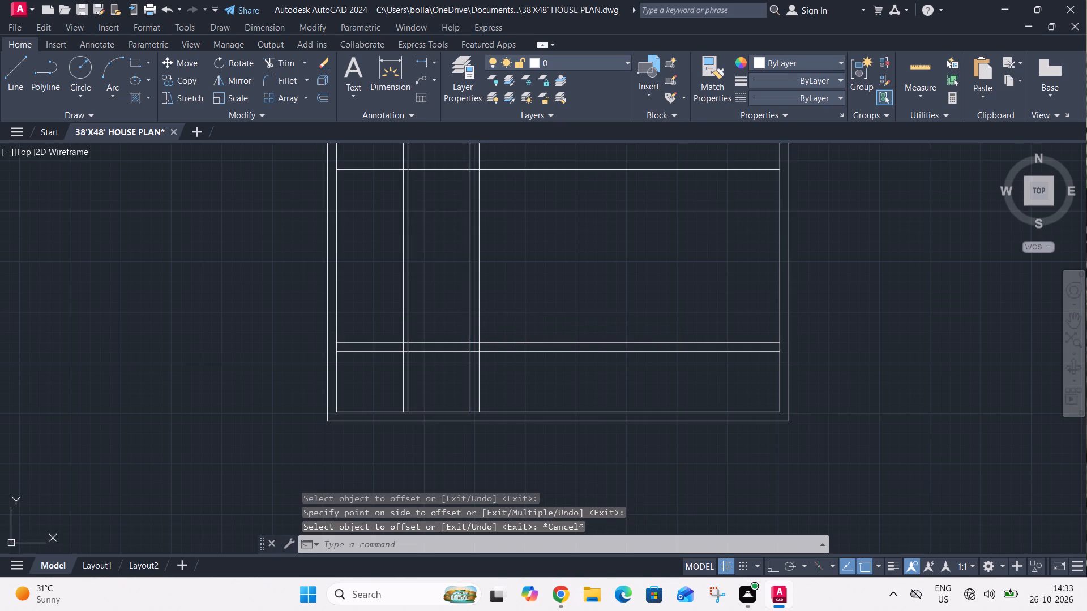
Offset the topmost horizontal interior line 4.5" upward to give the partition its thickness.
type("O")
key("space")
type("4.5\"")
key("Return")
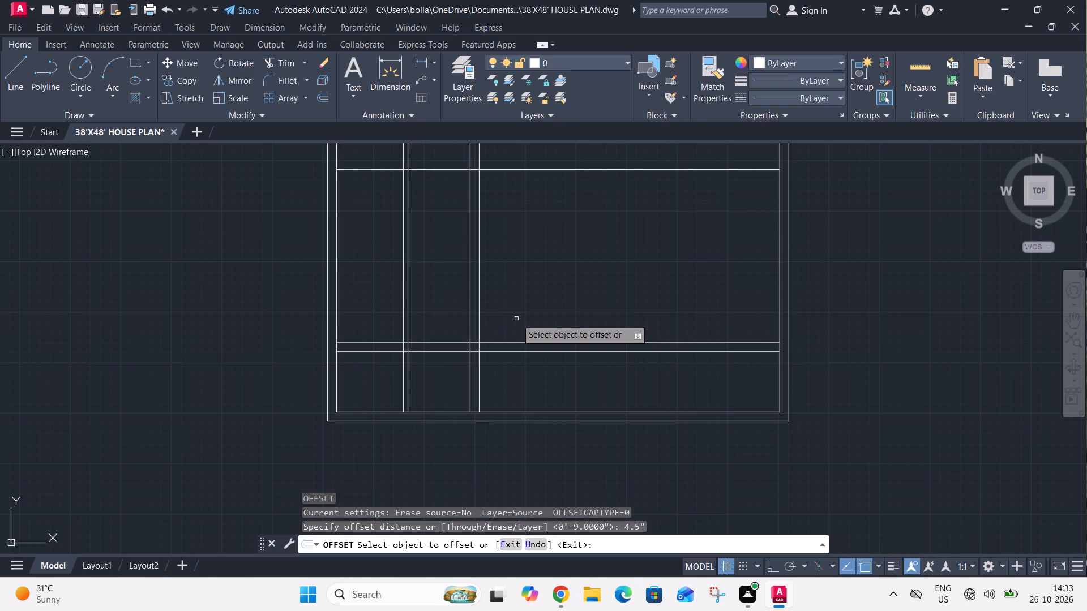
middle_click_drag(527, 263, 534, 374)
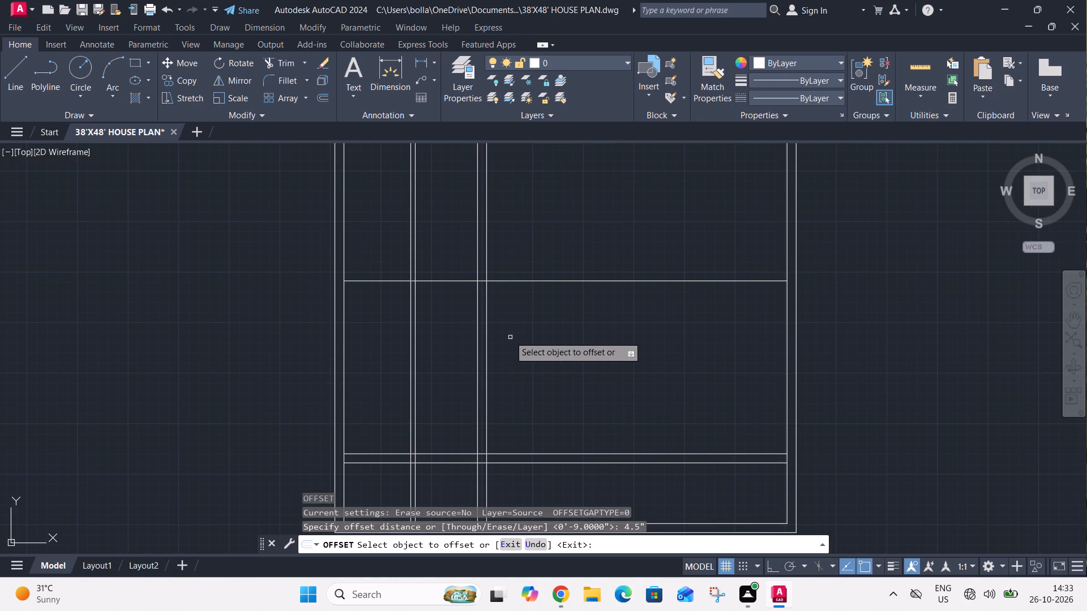
left_click(453, 282)
left_click(460, 261)
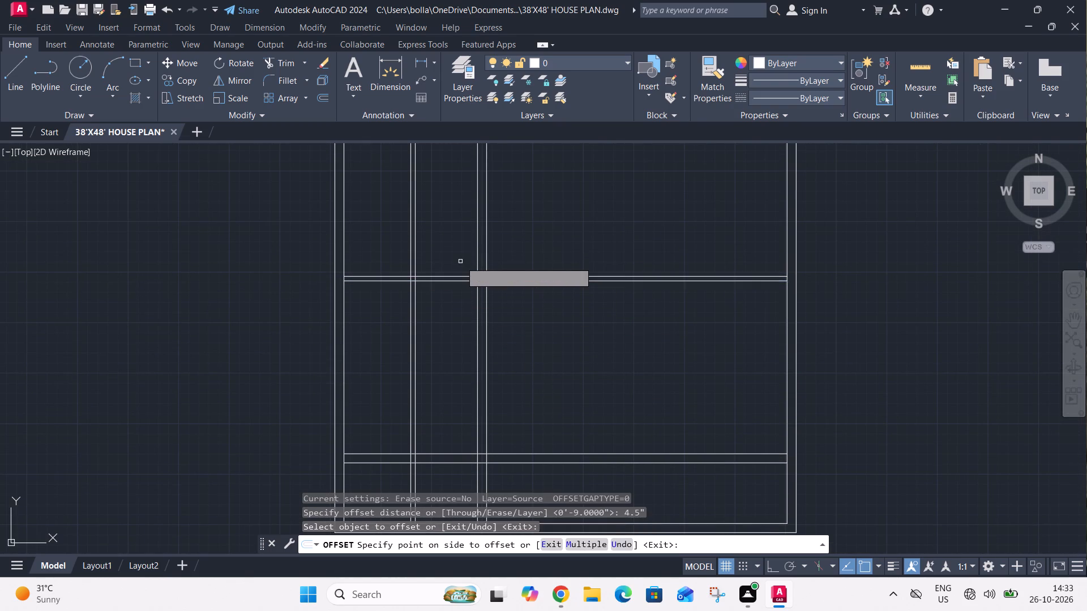
key("Escape")
Offset the upper line of the topmost 4.5" horizontal partition 6'9" upward.
middle_click_drag(531, 305, 496, 334)
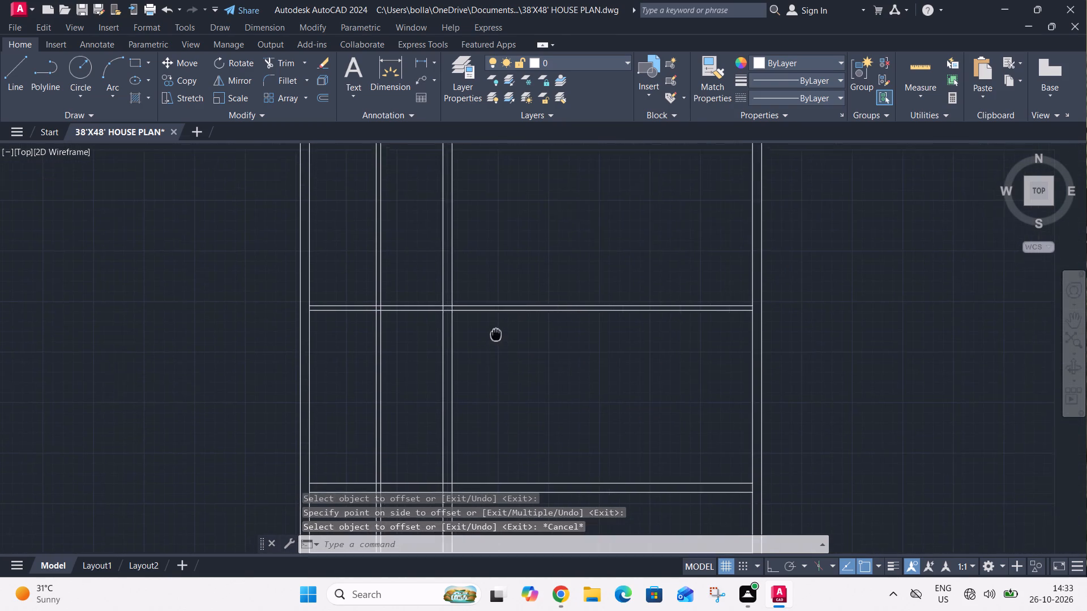
middle_click_drag(496, 334, 493, 337)
scroll(493, 337, "up", 1)
scroll(492, 336, "down", 2)
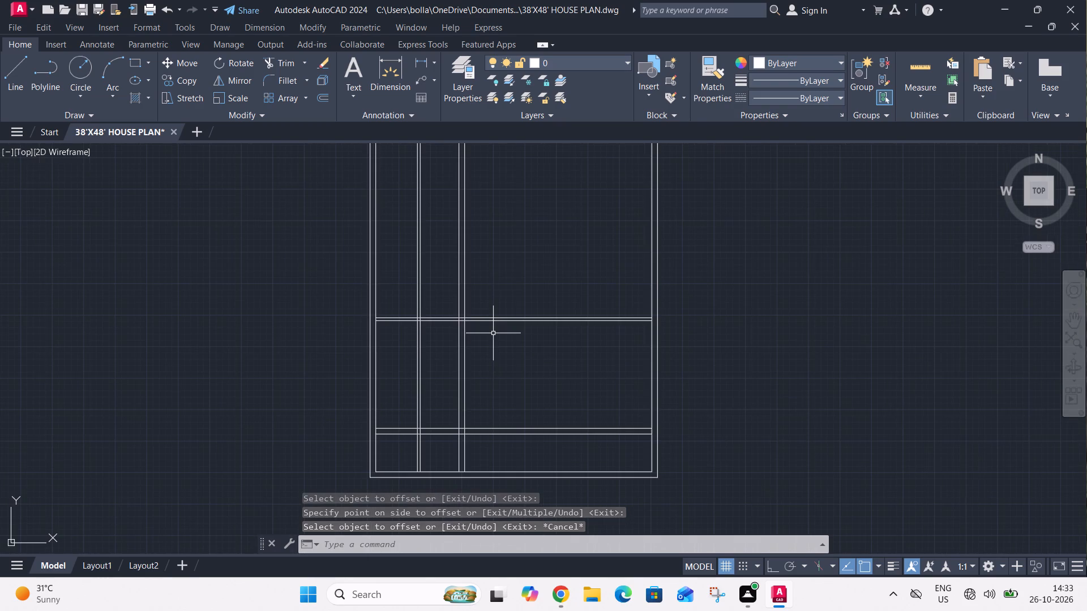
type("O")
key("space")
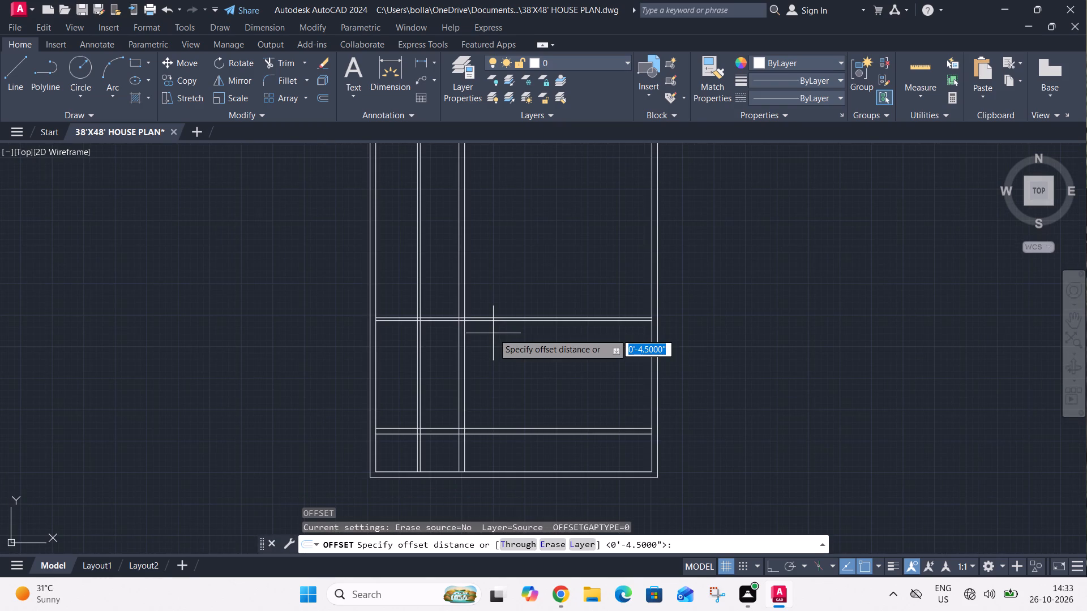
type("6'9\"")
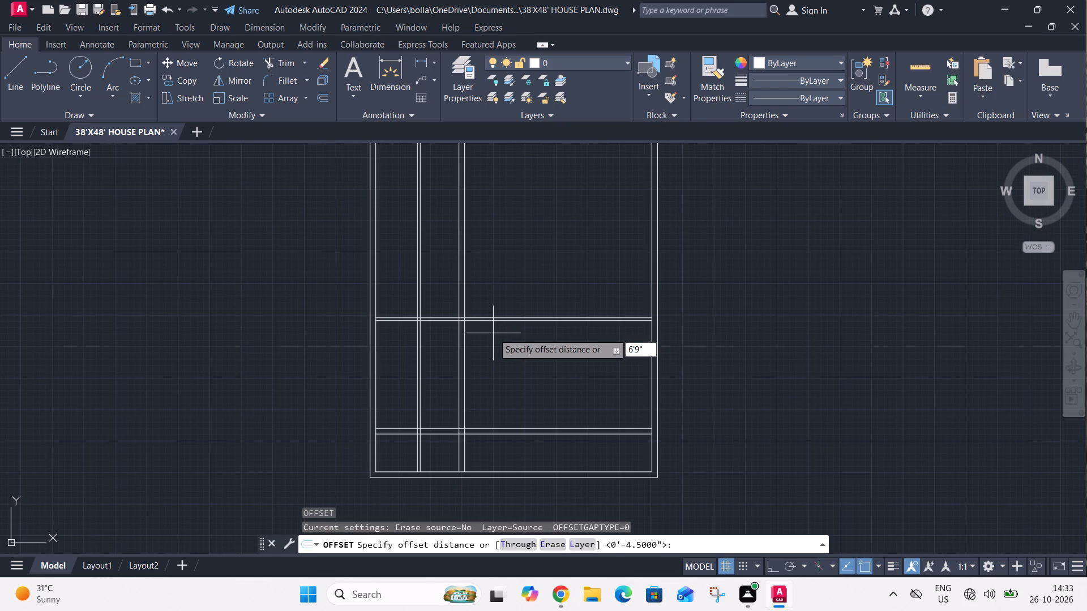
key("Return")
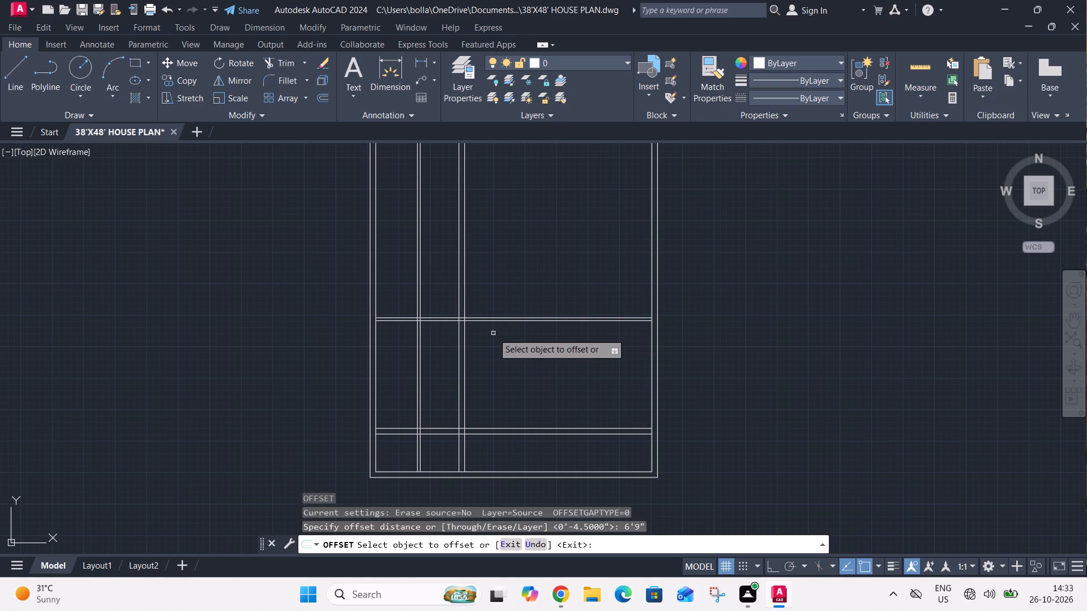
scroll(436, 316, "up", 1)
left_click(436, 319)
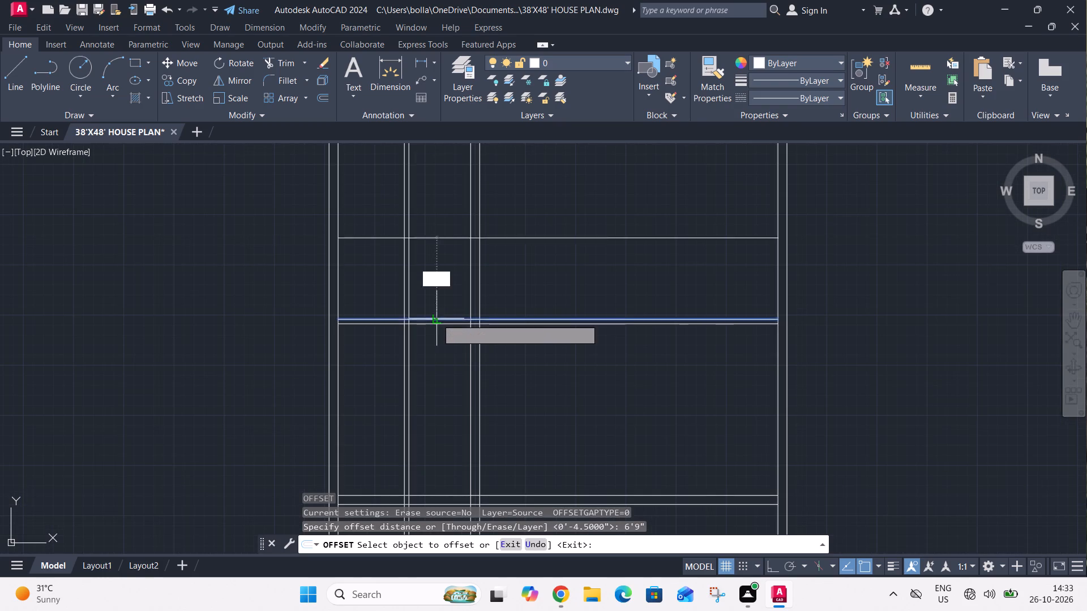
left_click(436, 303)
key("Escape")
Offset the topmost horizontal interior line 4.5" upward to give the second partition its thickness.
type("O 4.5\"")
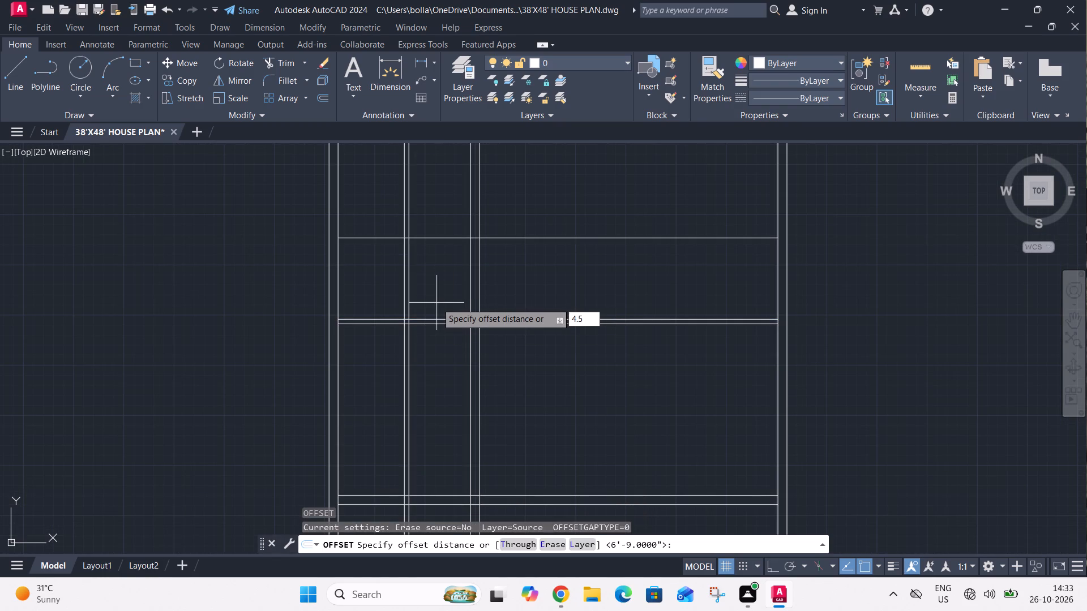
key("Return")
scroll(436, 303, "up", 1)
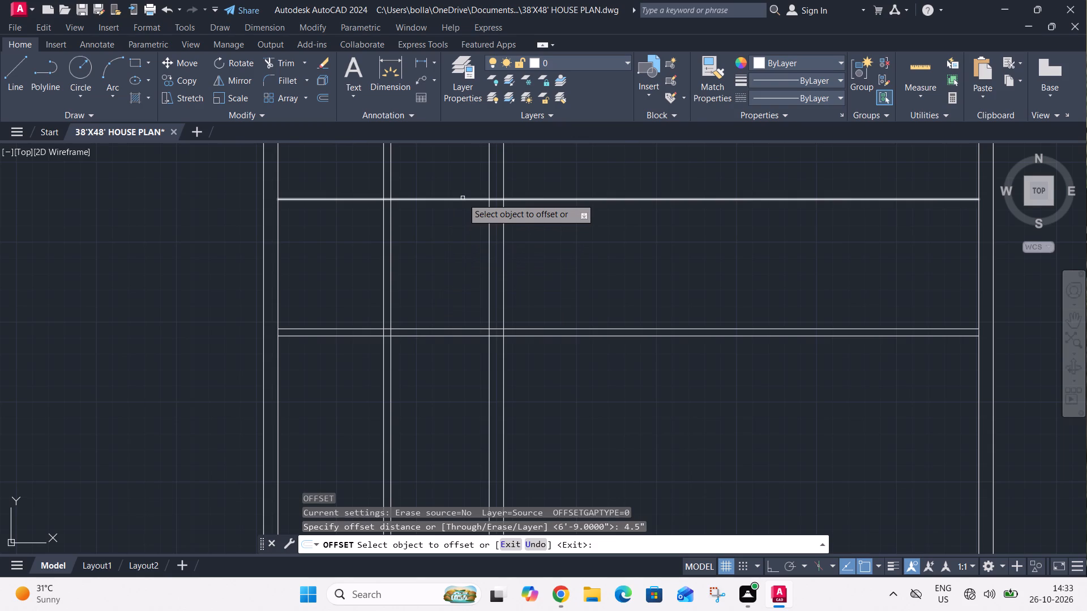
left_click(463, 198)
left_click(463, 187)
key("Escape")
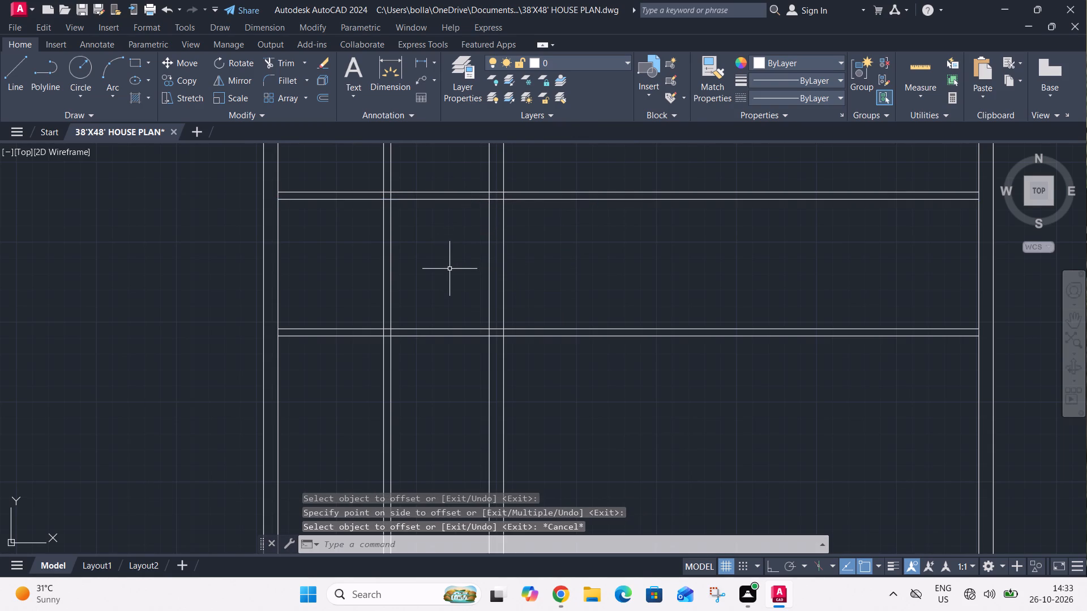
Trim the 4.5" vertical partition's lines out of the 6'9" bay and the 14'3" bay below it.
type("TR")
key("space")
scroll(450, 269, "down", 1)
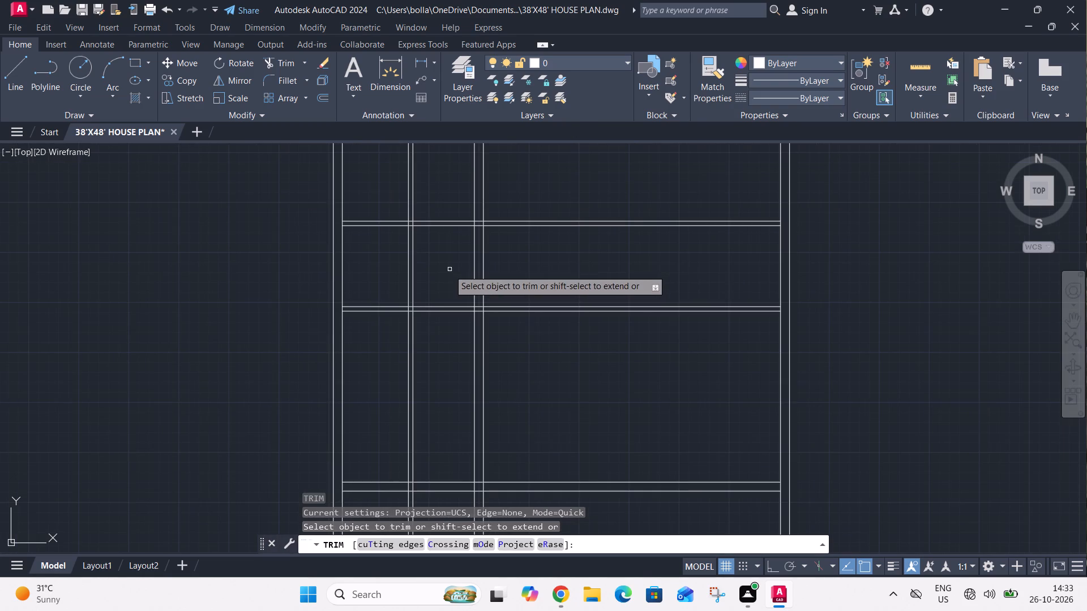
left_click(448, 270)
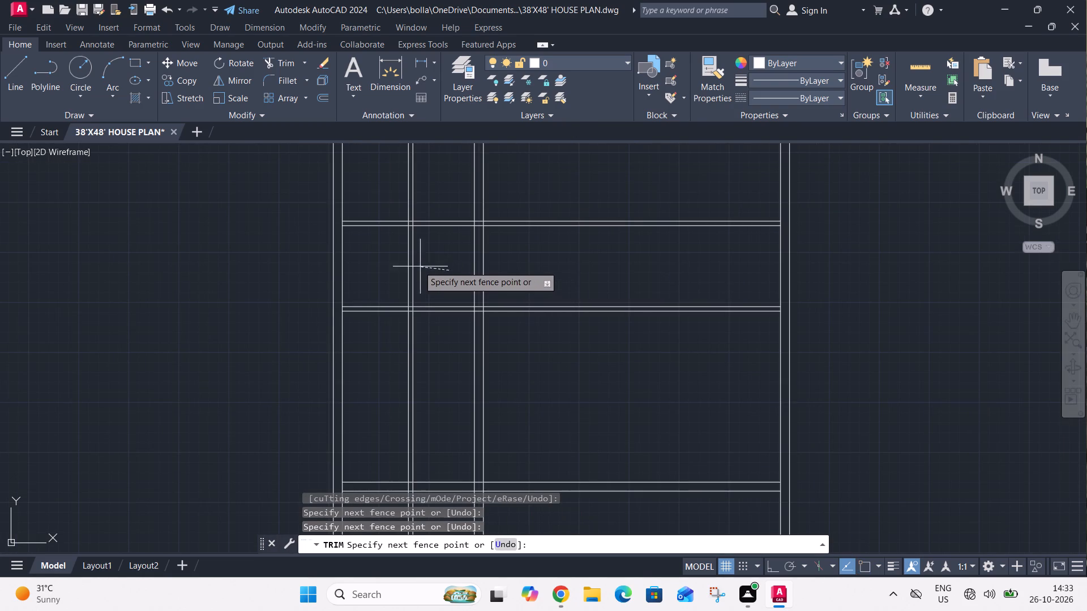
left_click(400, 256)
left_click(428, 386)
left_click_drag(400, 379, 406, 370)
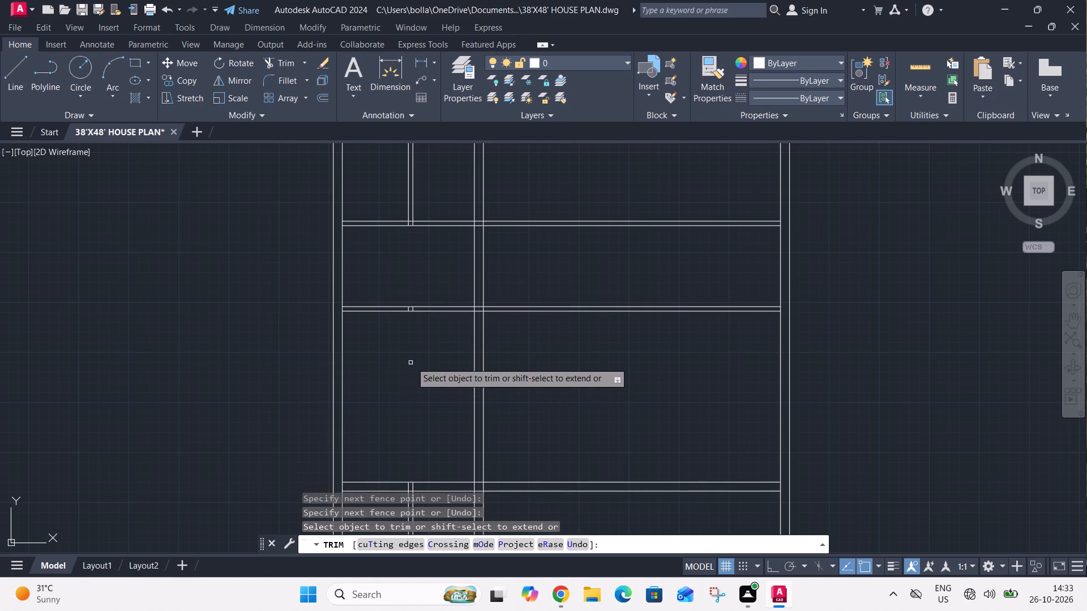
Trim both lines of the 9" vertical interior wall below the lowest horizontal interior wall.
scroll(422, 350, "down", 3)
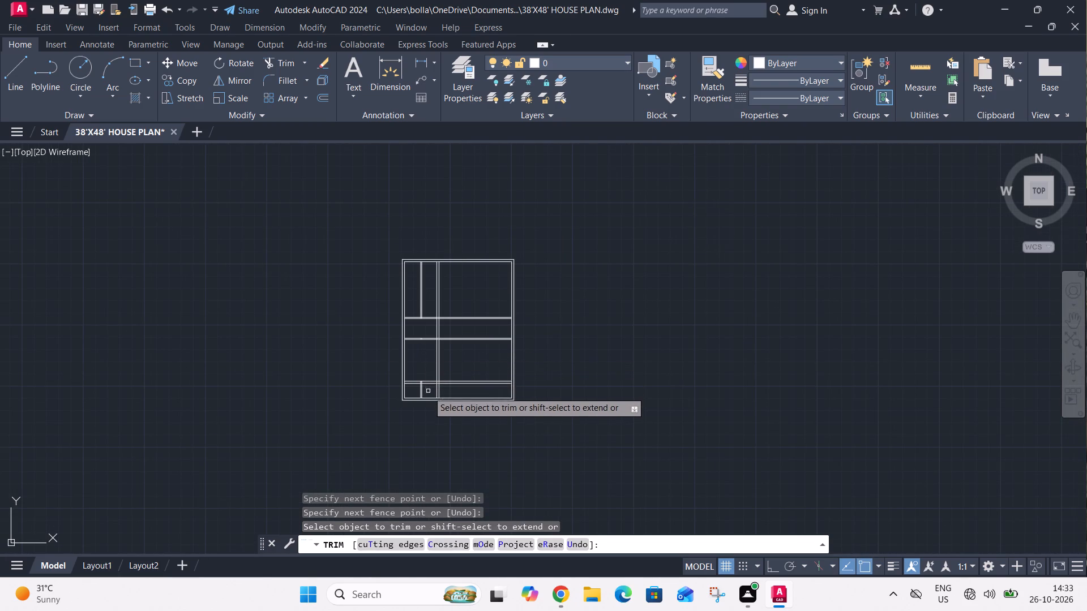
scroll(429, 393, "up", 3)
left_click(465, 399)
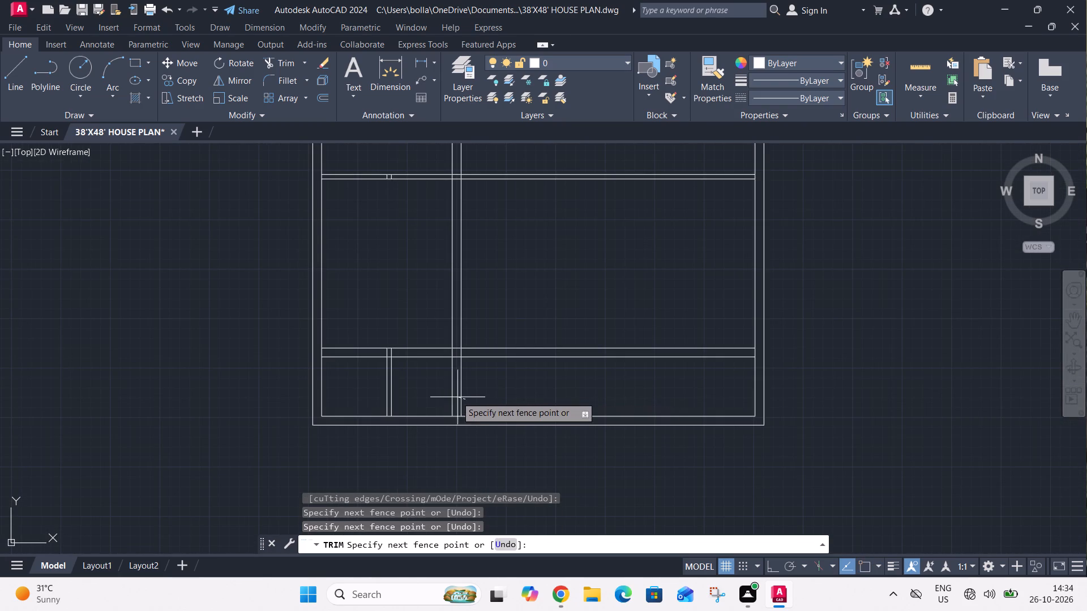
left_click(446, 393)
scroll(450, 389, "down", 1)
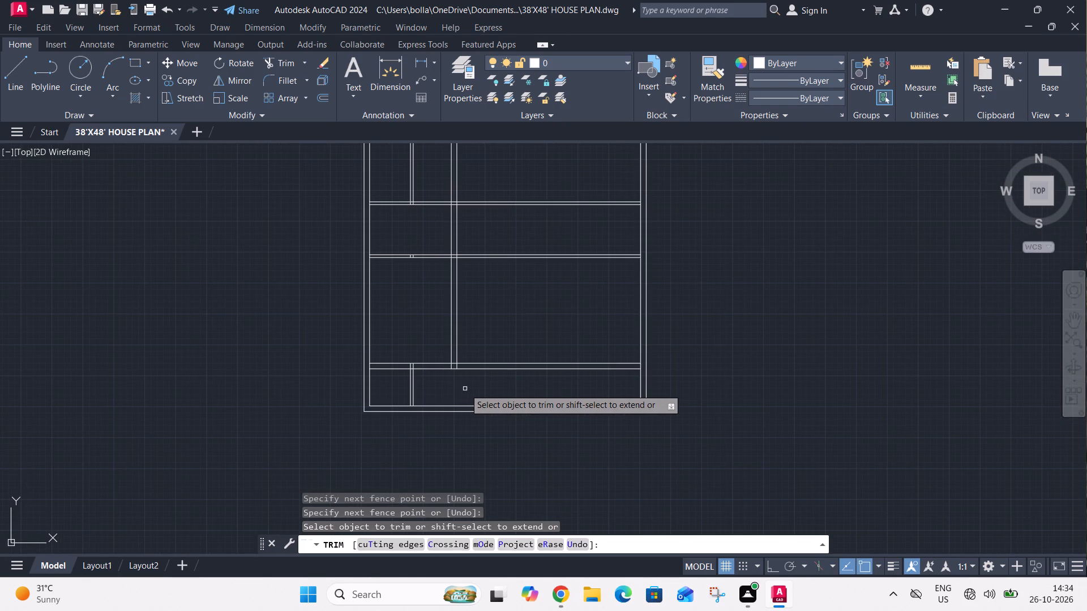
middle_click_drag(465, 389, 465, 425)
middle_click_drag(485, 351, 490, 414)
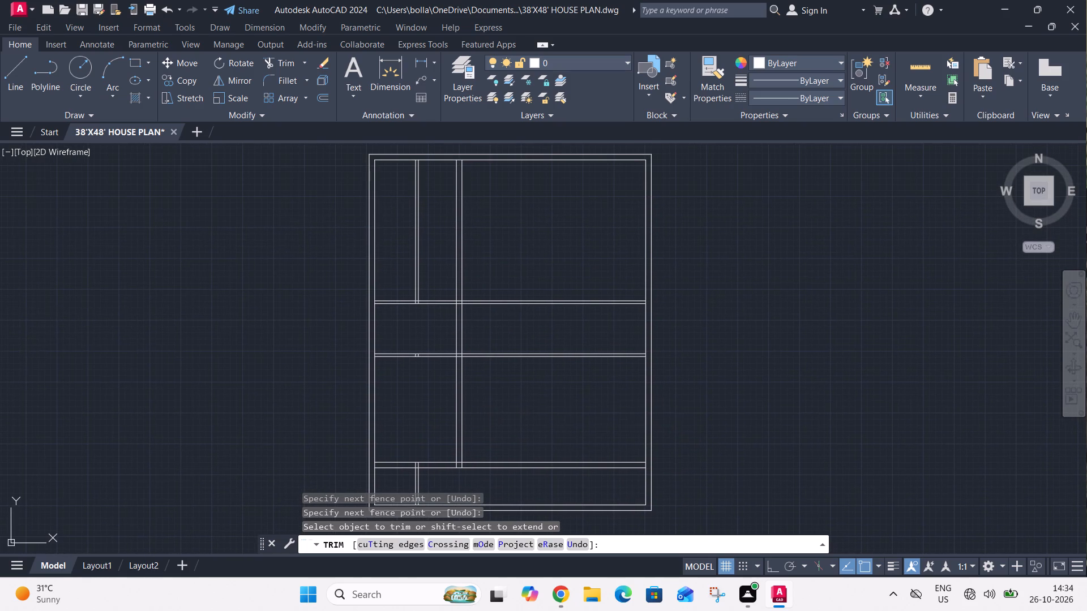
middle_click_drag(448, 375, 461, 421)
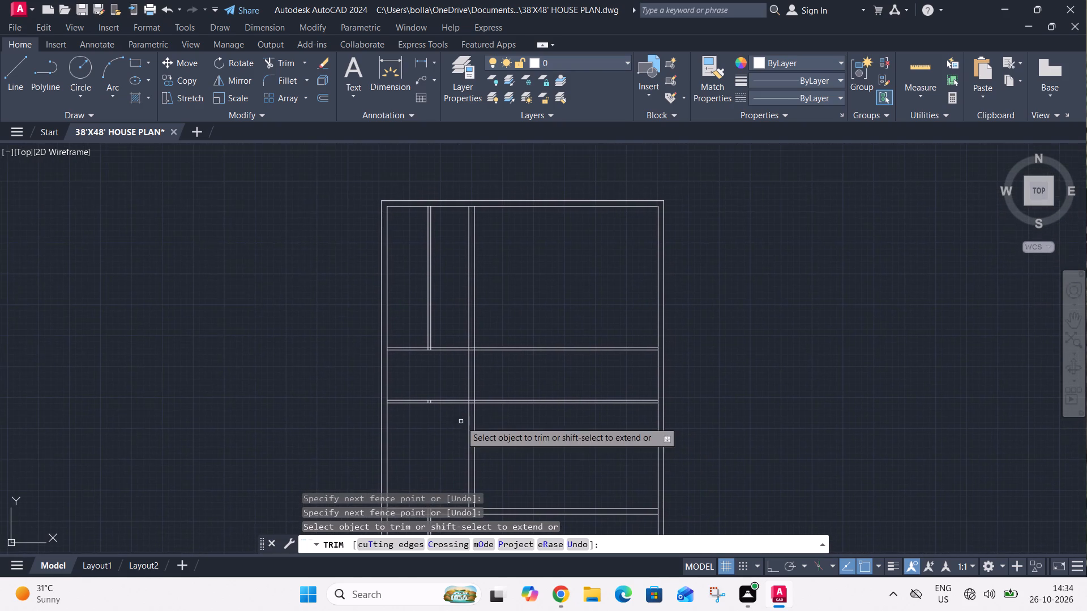
key("Escape")
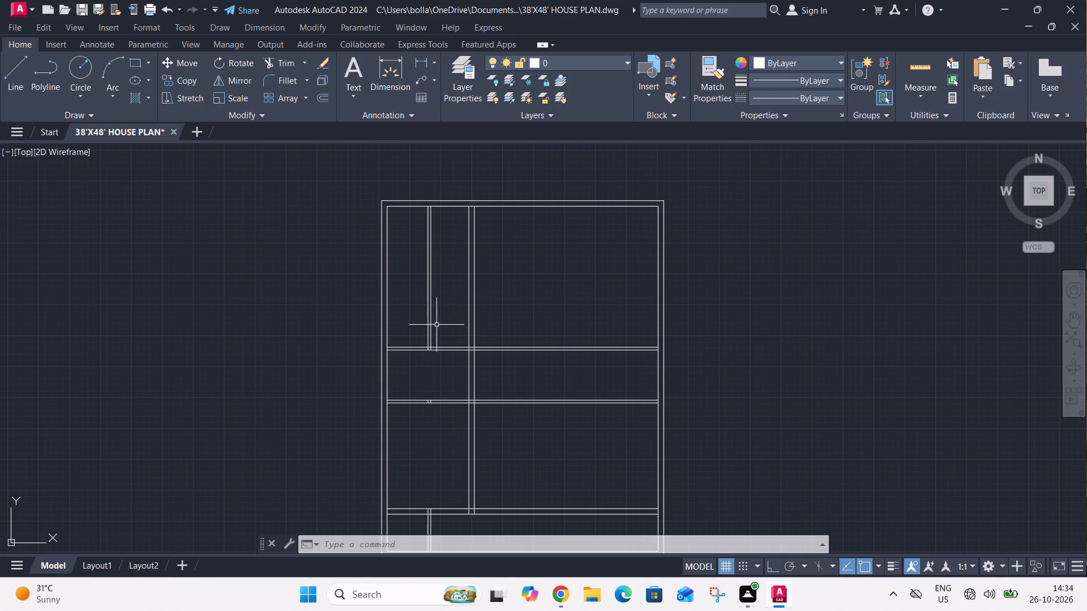
key("Escape")
Offset the upper line of the upper 4.5" horizontal partition 12' upward.
type("O")
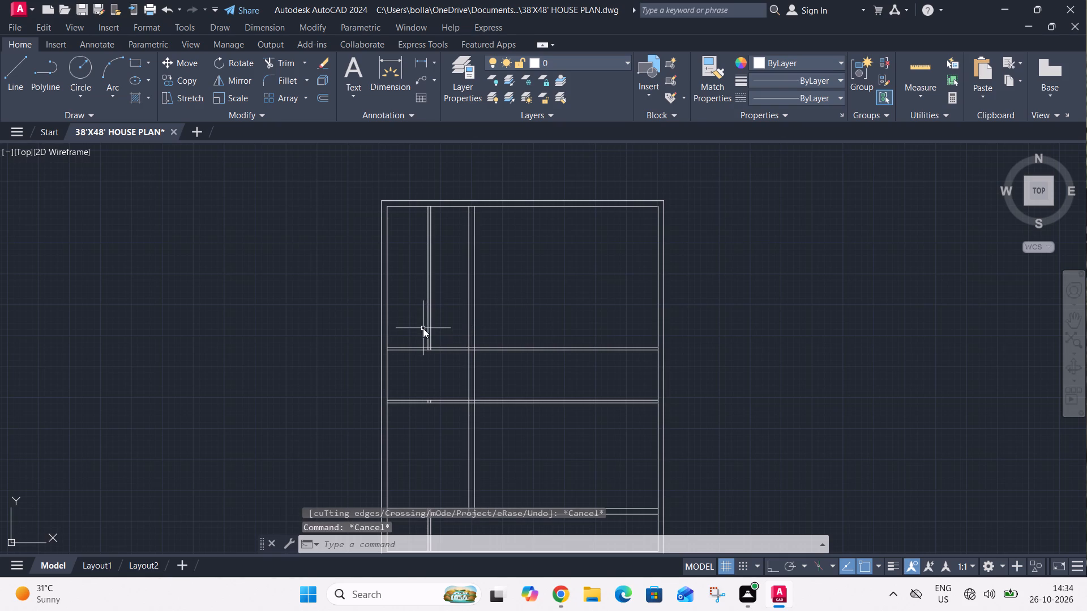
key("space")
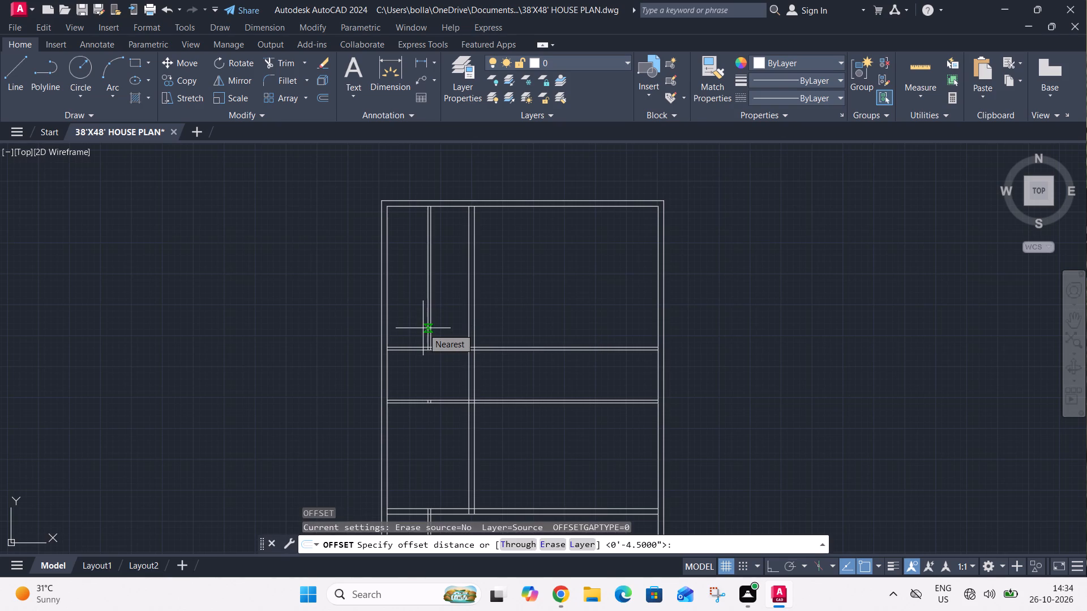
type("12'")
key("Return")
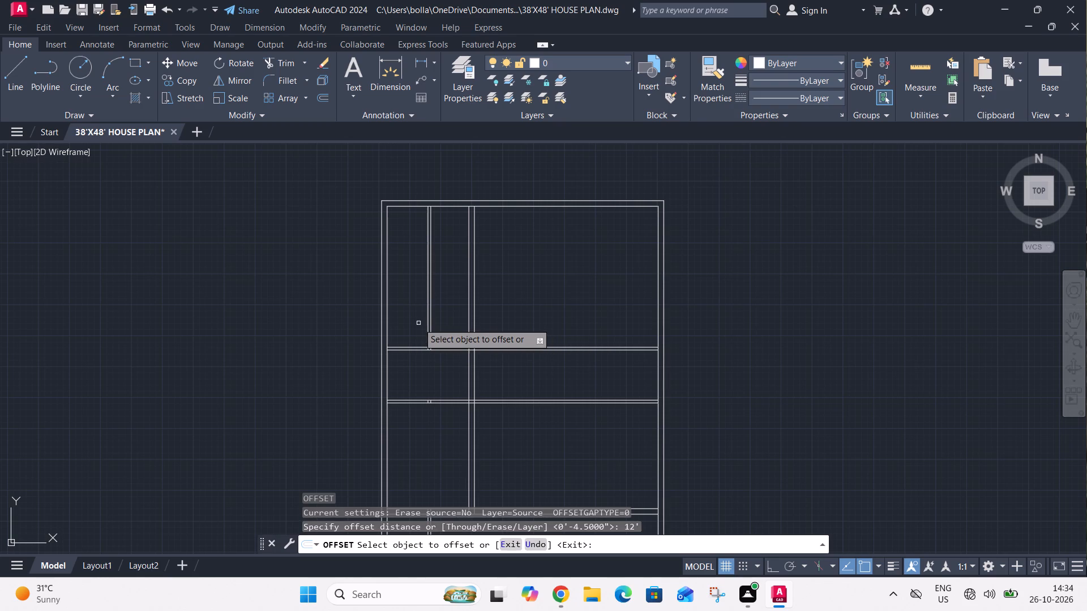
scroll(427, 351, "up", 1)
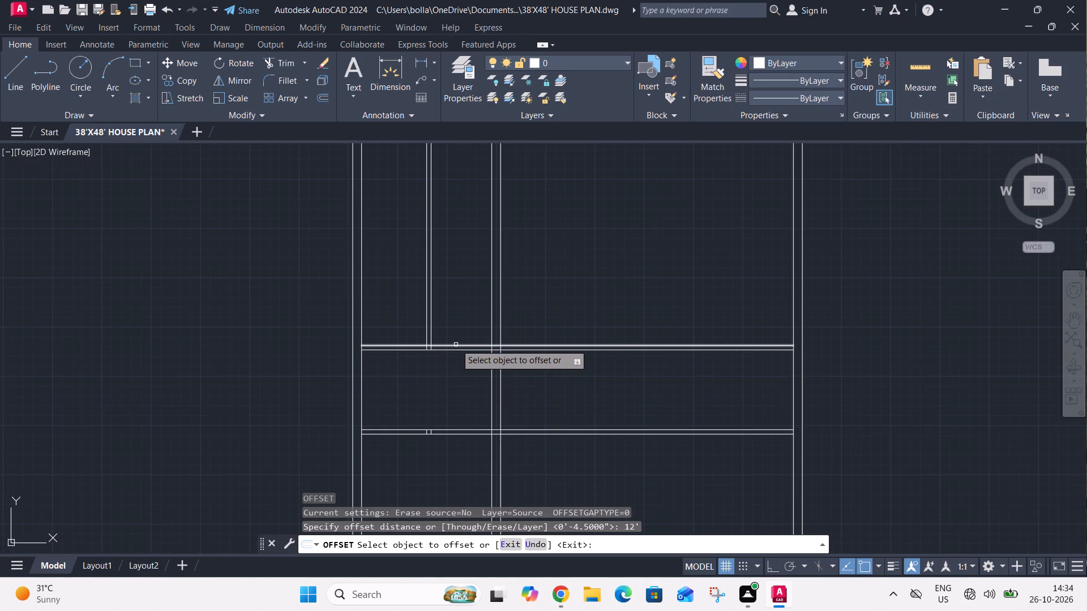
left_click(456, 346)
left_click(460, 316)
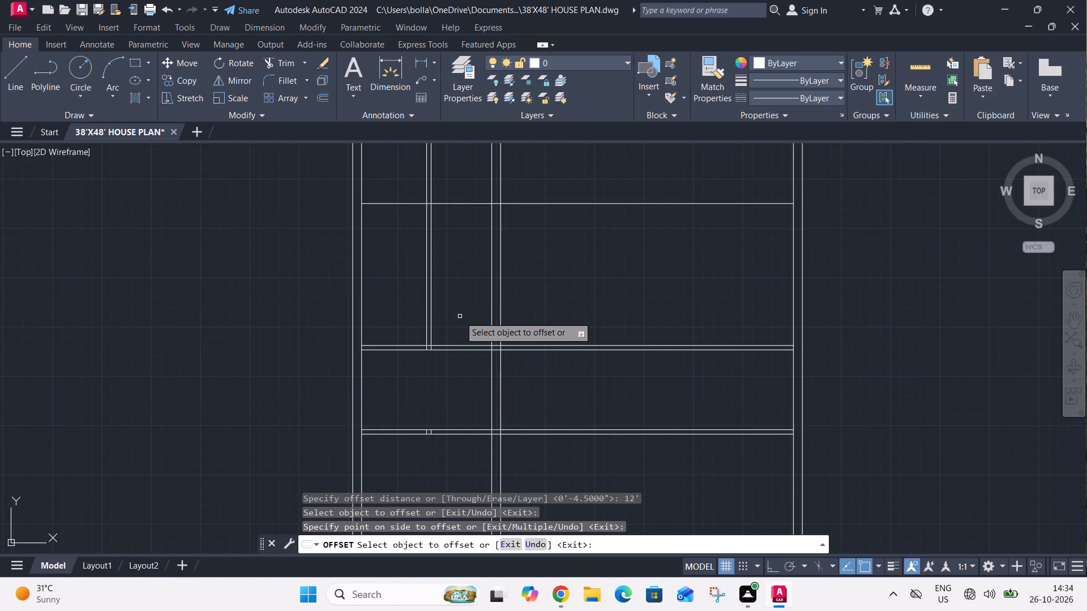
key("Escape")
Offset the topmost horizontal interior line 9" upward to give the wall its thickness.
type("O 9\"")
key("Return")
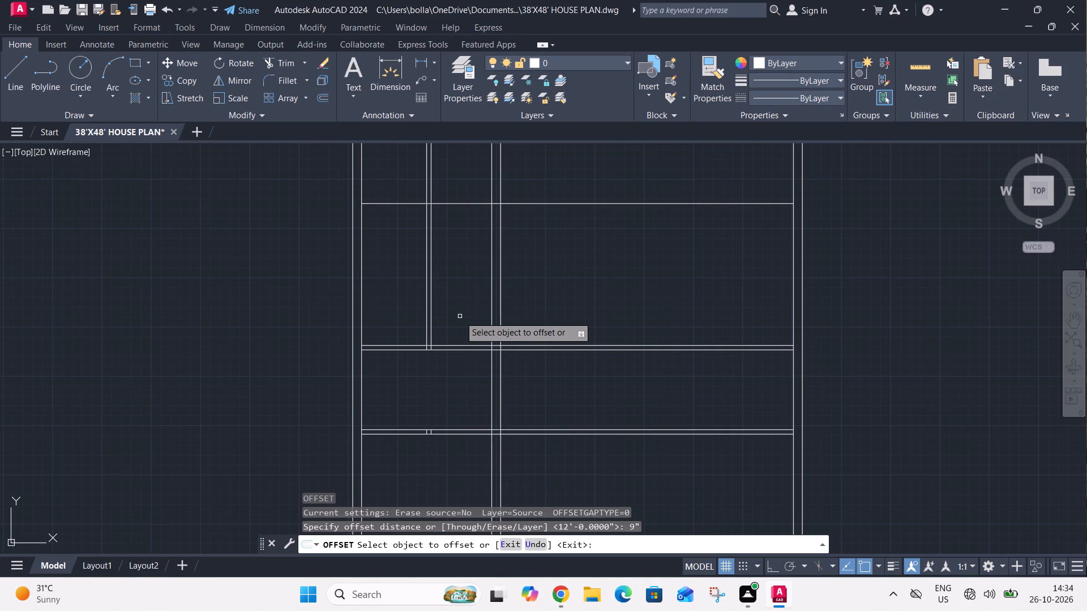
scroll(438, 299, "down", 2)
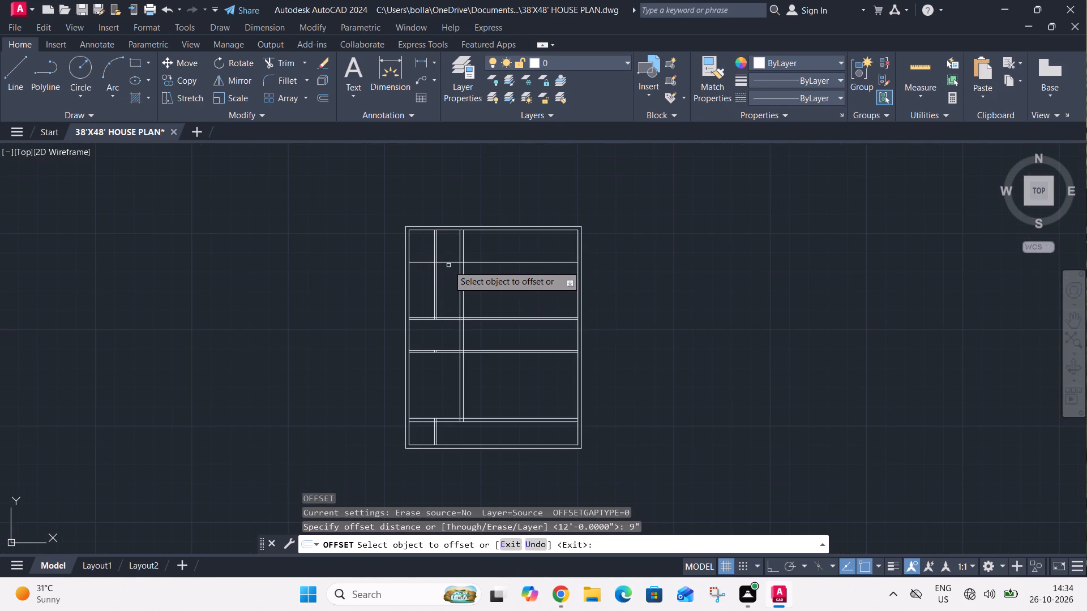
scroll(448, 259, "up", 2)
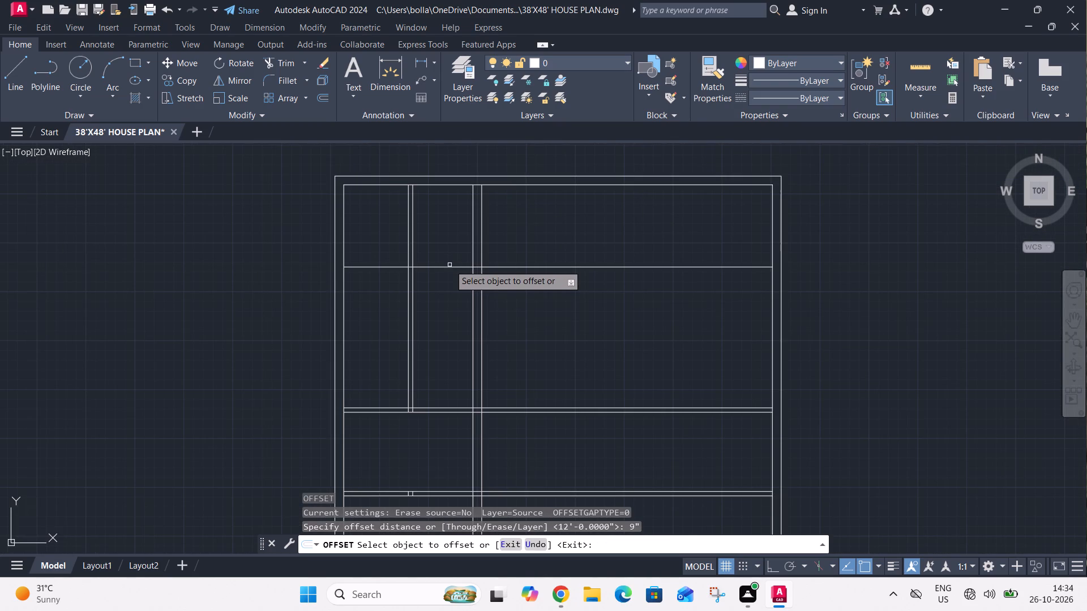
left_click(450, 265)
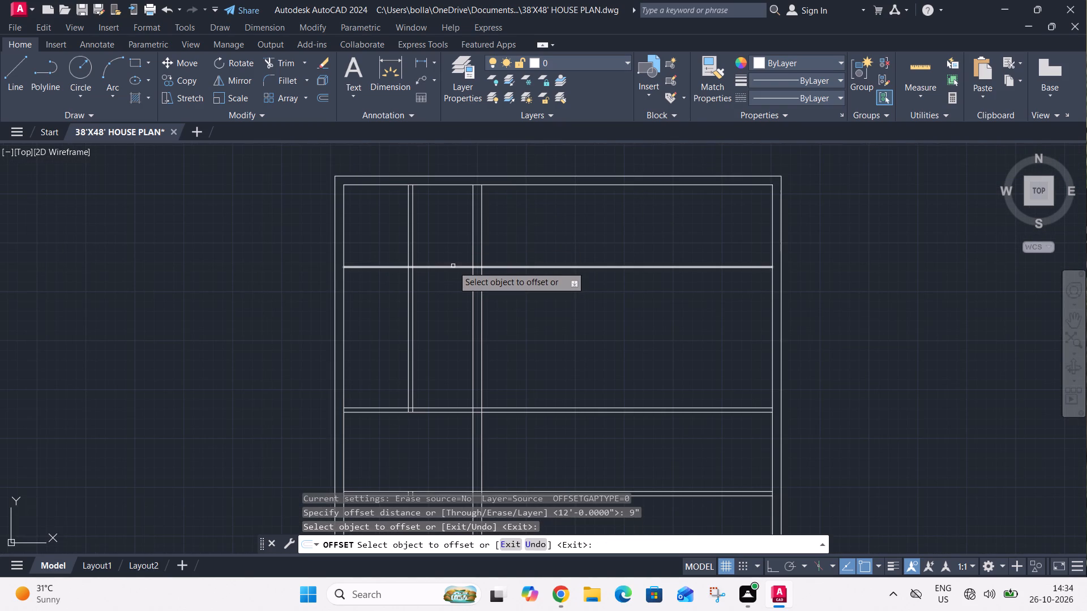
left_click(453, 266)
left_click(456, 247)
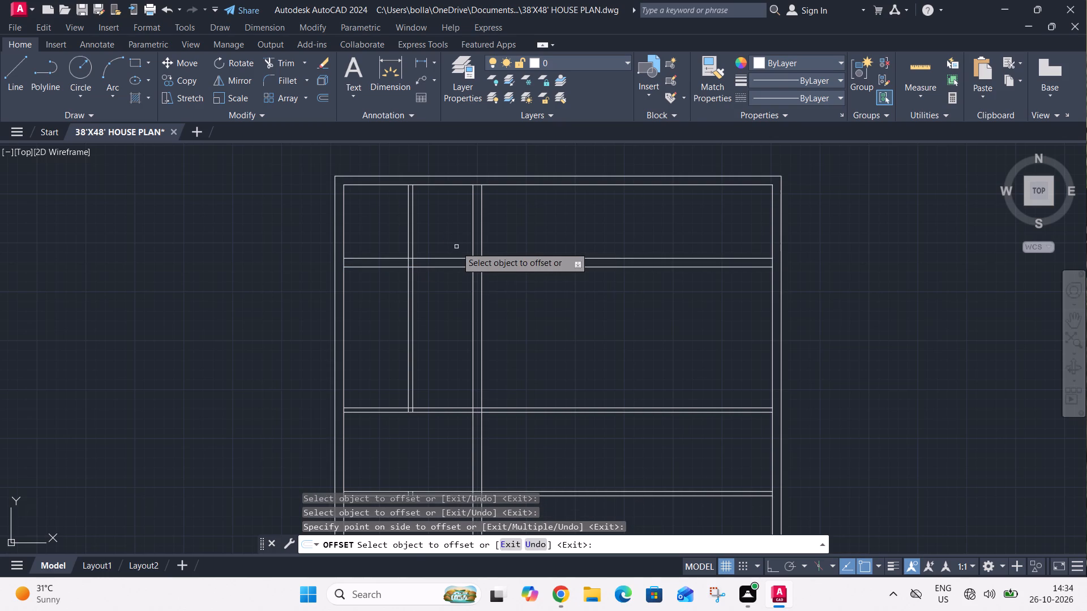
key("Escape")
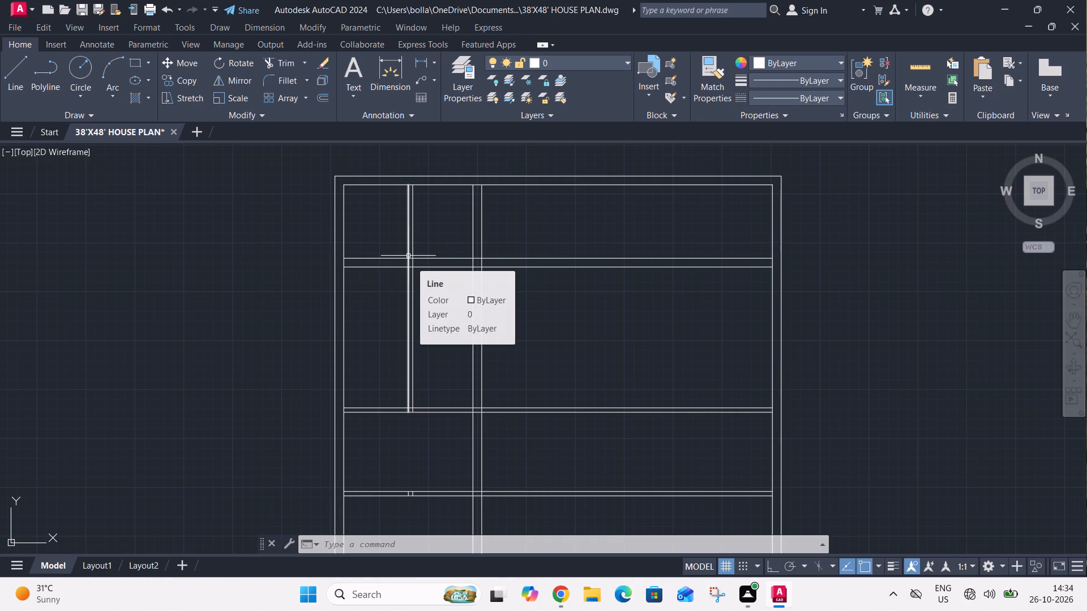
Trim both lines of the 9" vertical interior wall above the topmost 9" horizontal interior wall.
scroll(410, 249, "down", 1)
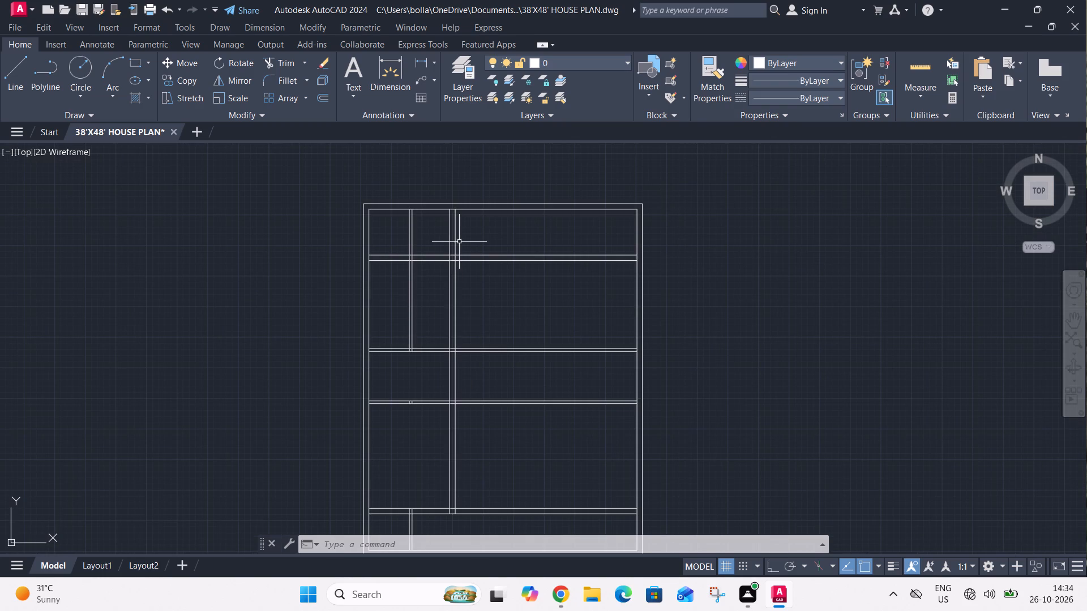
type("TR")
key("space")
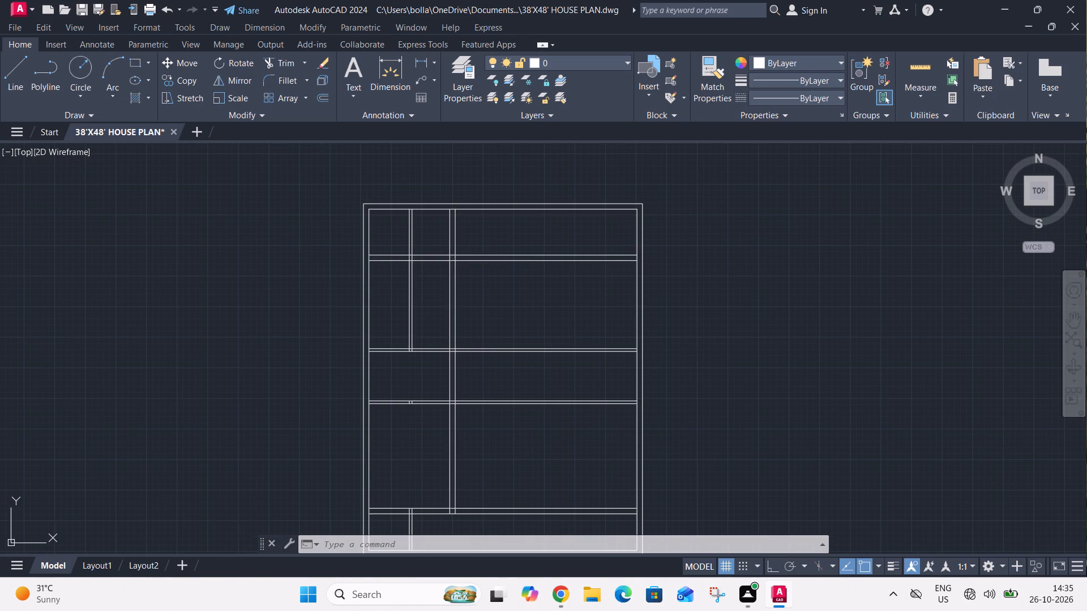
scroll(459, 242, "up", 2)
left_click(463, 239)
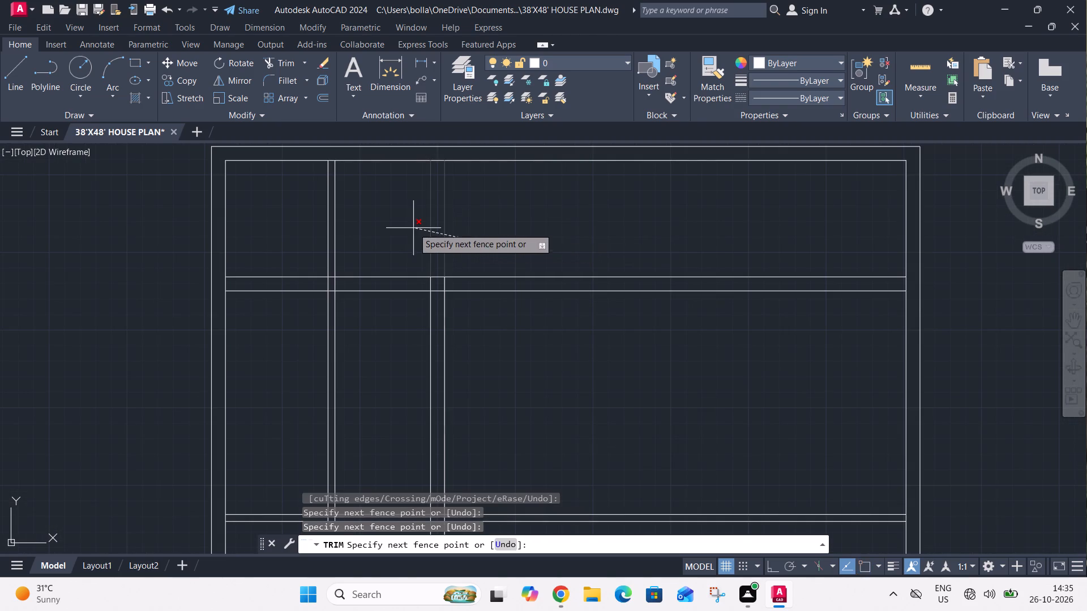
left_click(413, 228)
key("Escape")
Trim both lines of the 9" vertical interior wall between the two 4.5" horizontal partitions.
scroll(418, 230, "down", 1)
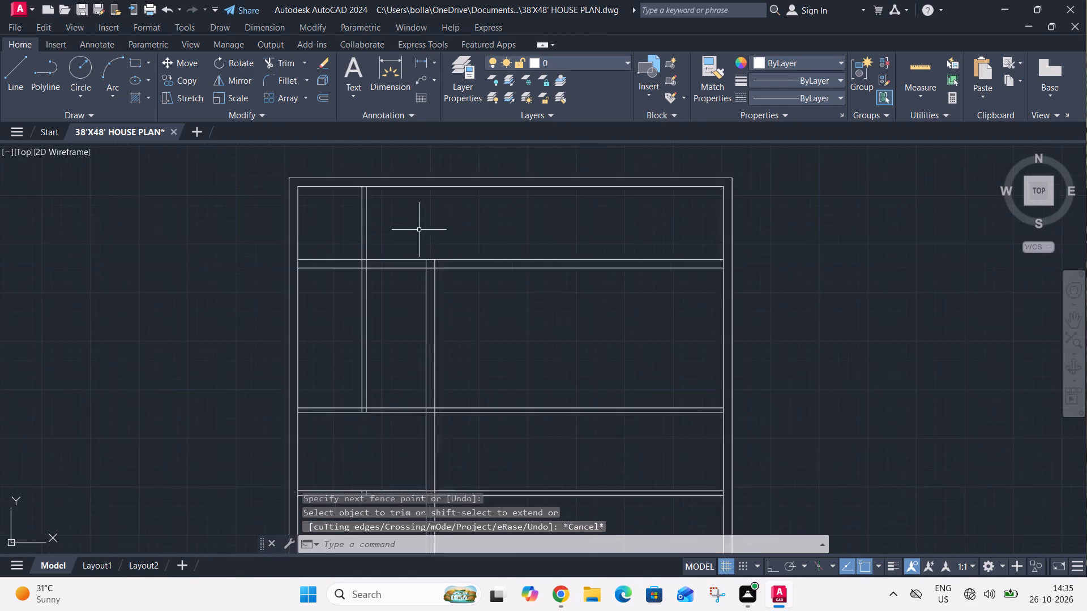
scroll(419, 230, "down", 2)
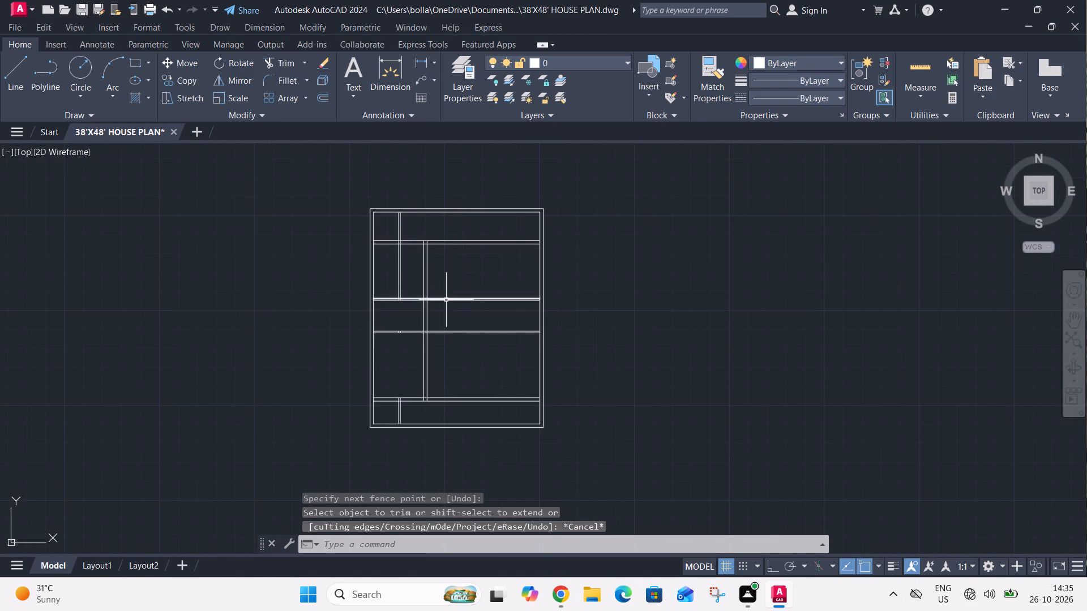
key("t")
key("r")
key("space")
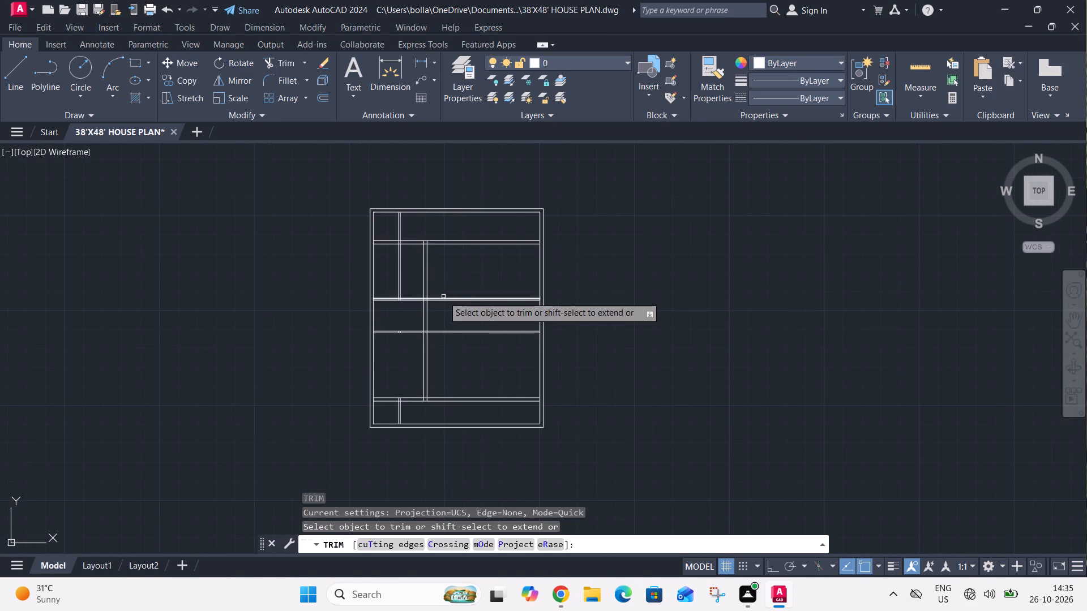
scroll(432, 306, "up", 3)
left_click(428, 320)
left_click(378, 319)
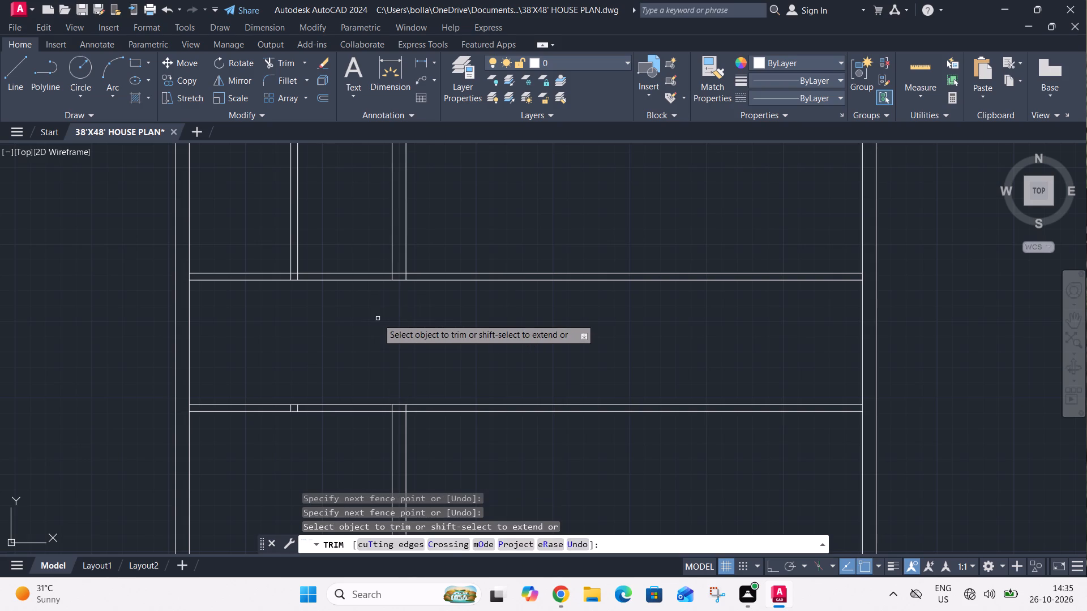
key("Escape")
scroll(378, 317, "down", 2)
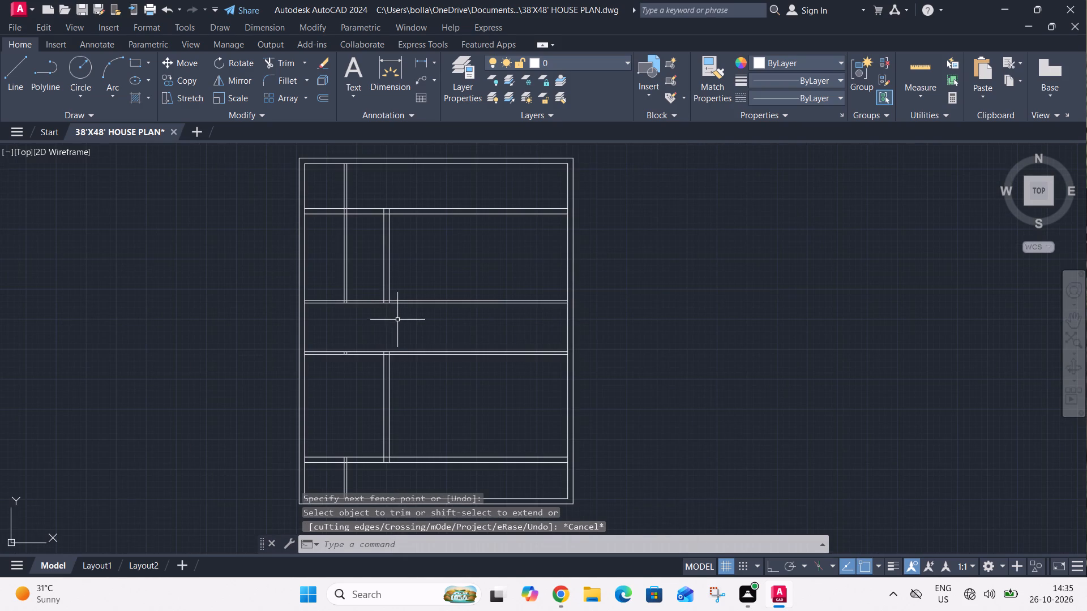
Offset the upper line of the lowest 9" horizontal interior wall 10' upward.
middle_click_drag(397, 321, 363, 301)
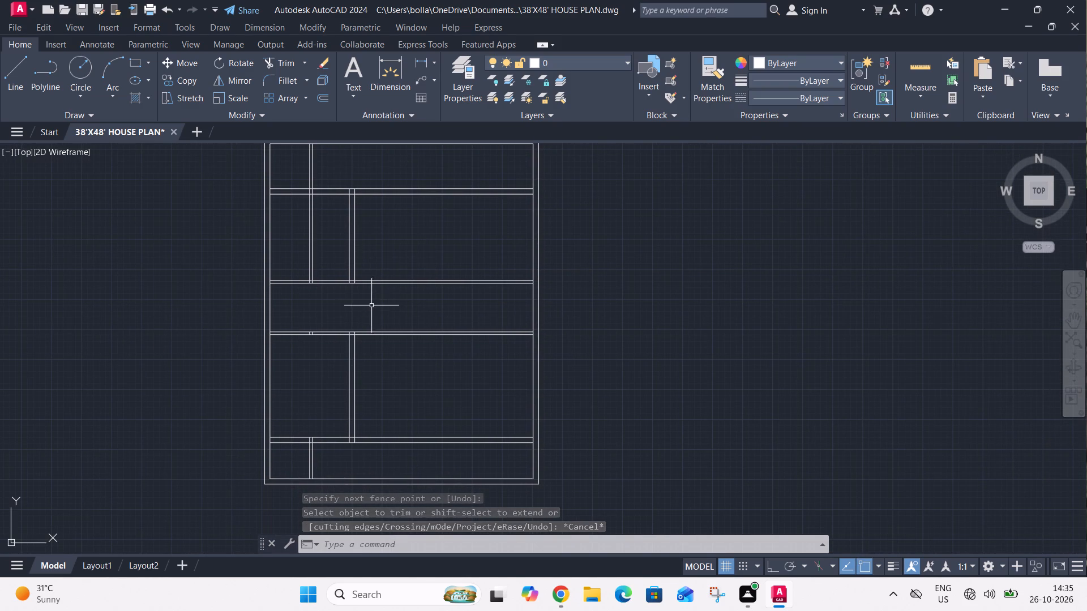
middle_click_drag(401, 379, 349, 323)
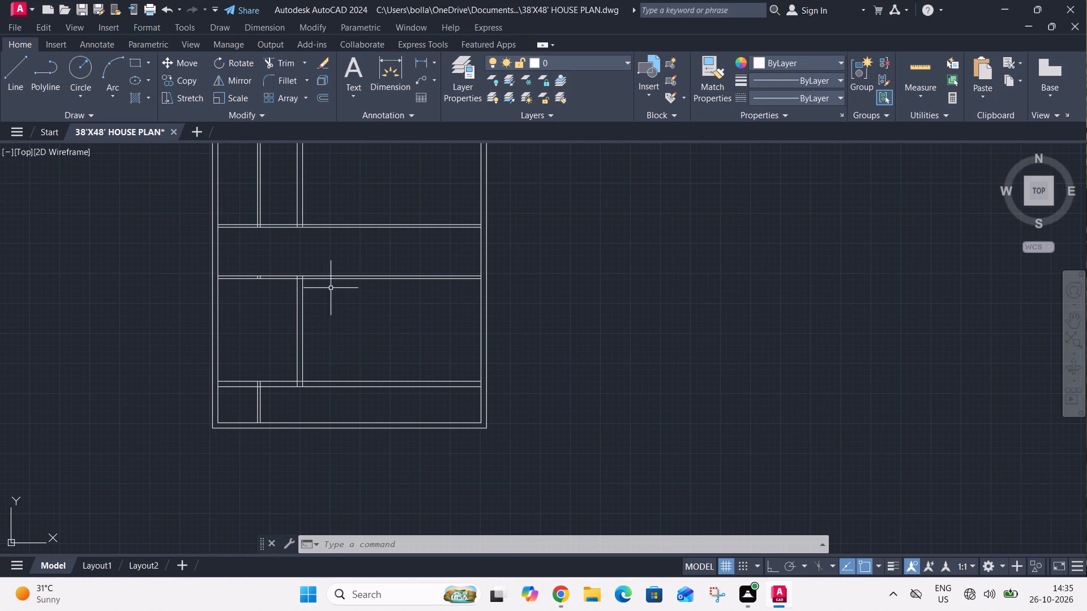
middle_click_drag(346, 331, 321, 312)
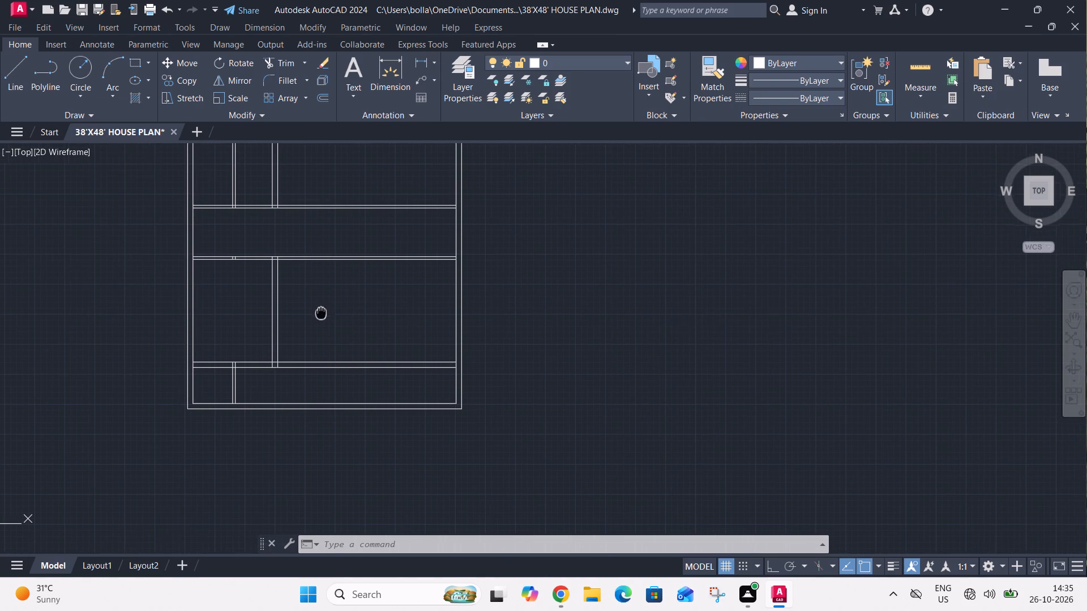
middle_click_drag(321, 312, 321, 311)
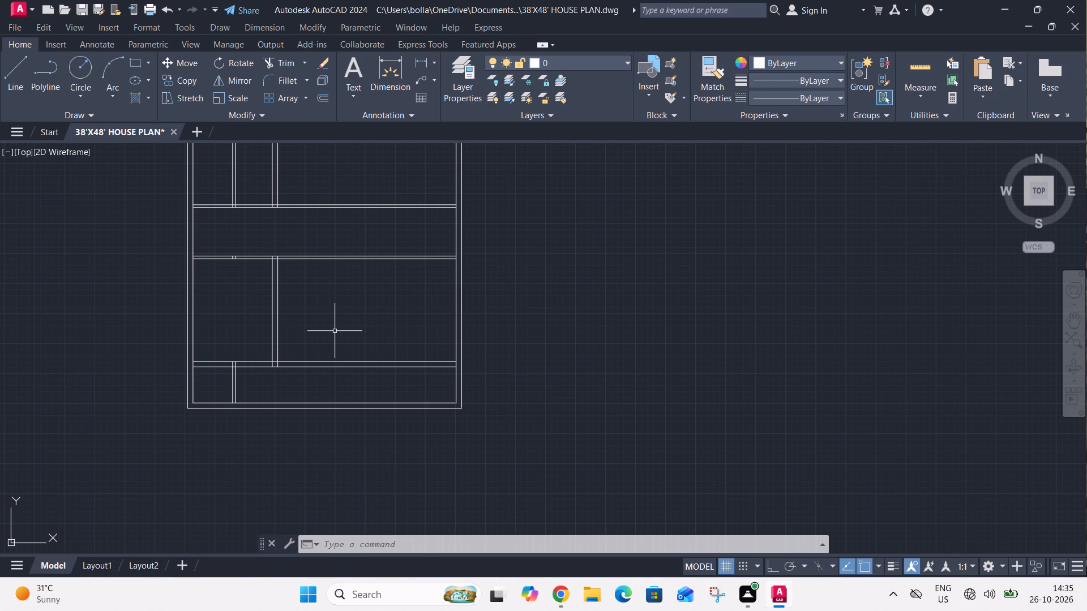
type("O")
key("space")
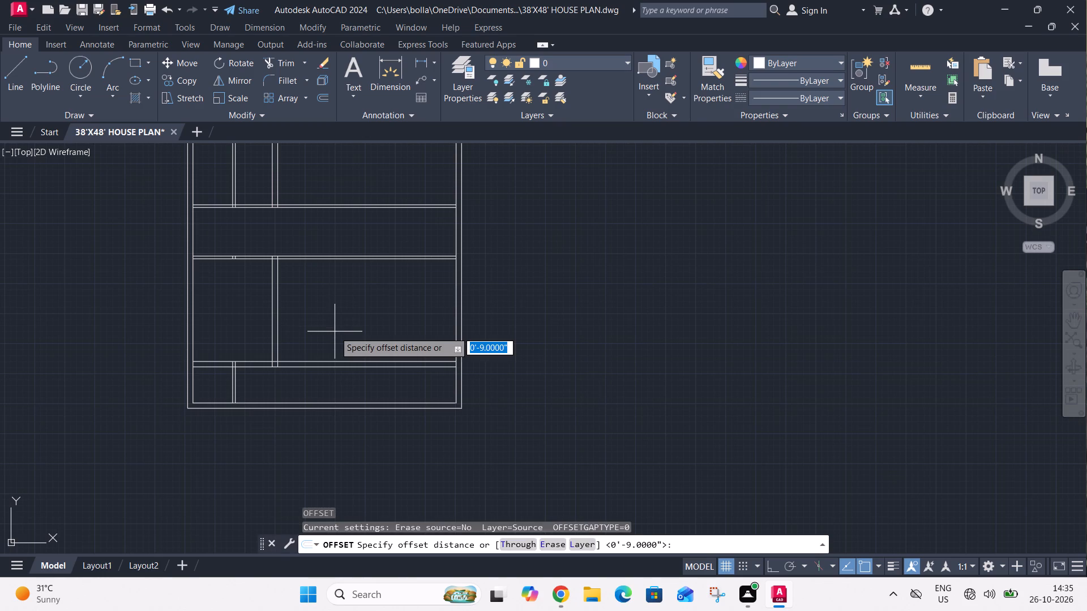
type("10'")
key("Return")
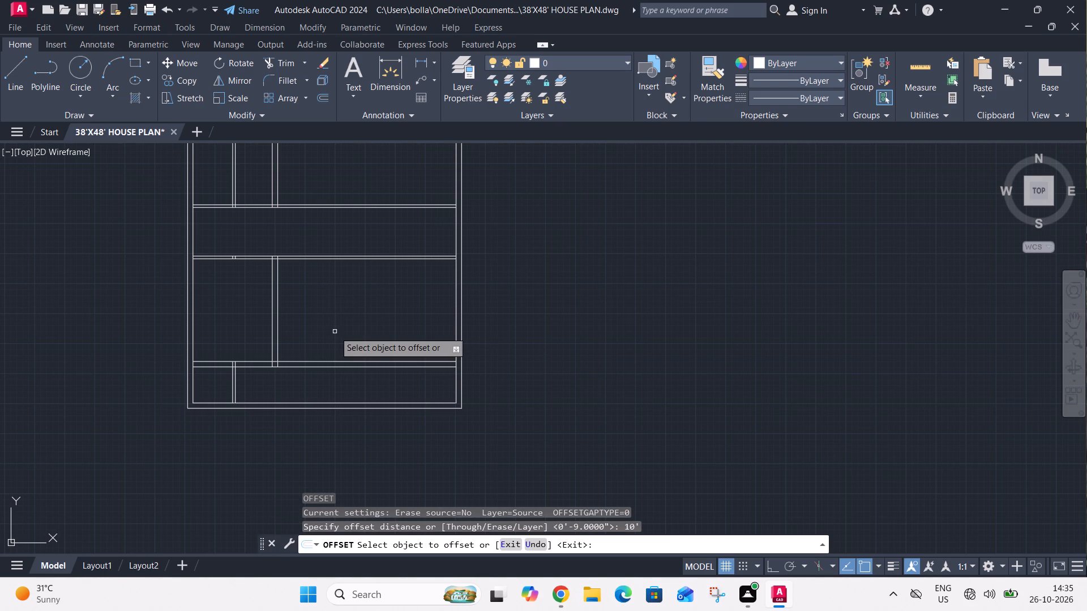
left_click(332, 361)
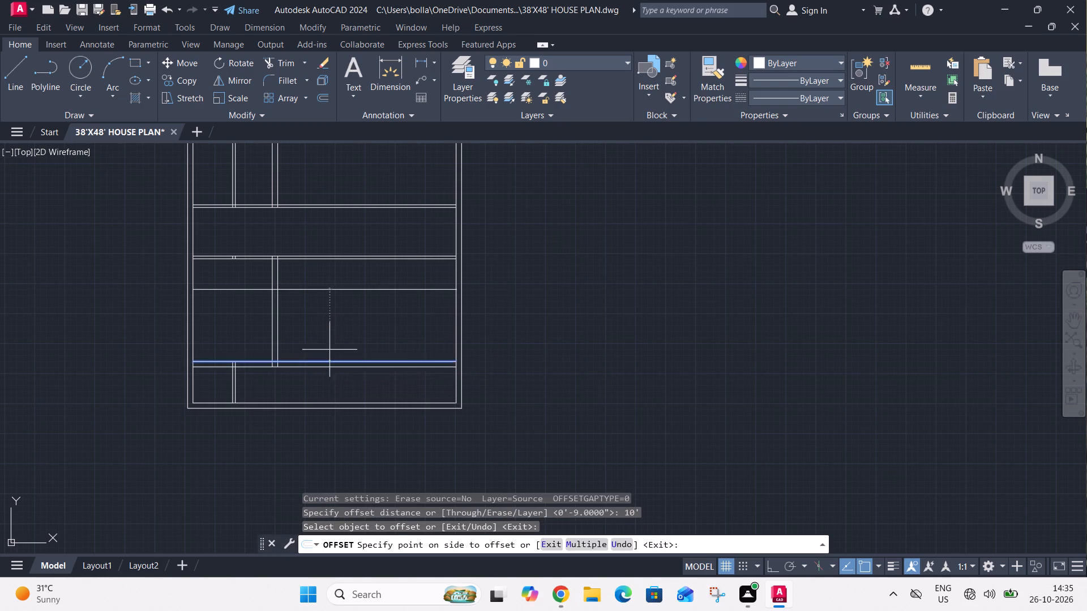
left_click(329, 350)
key("Escape")
Offset the new horizontal line below the lower 4.5" partition 9" upward to give the wall its thickness.
type("O")
key("space")
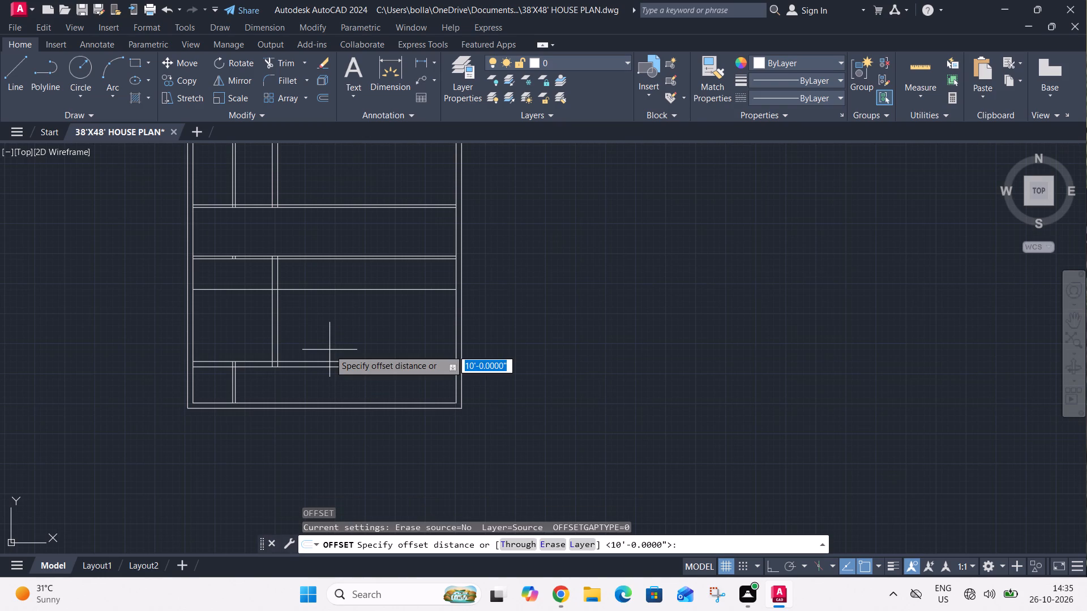
type("9\"")
key("Return")
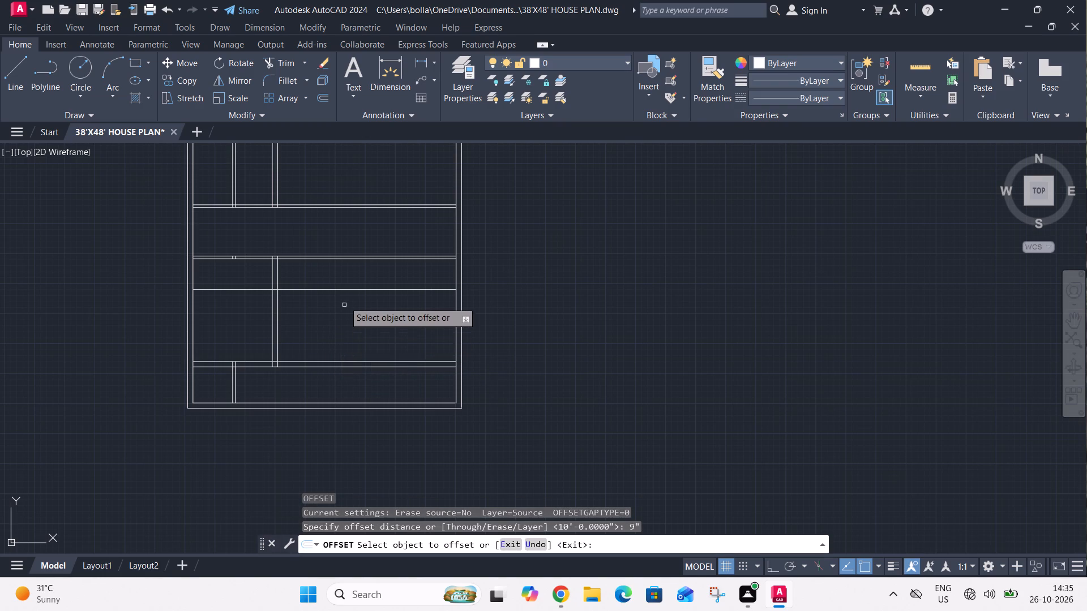
scroll(341, 289, "up", 3)
left_click(339, 294)
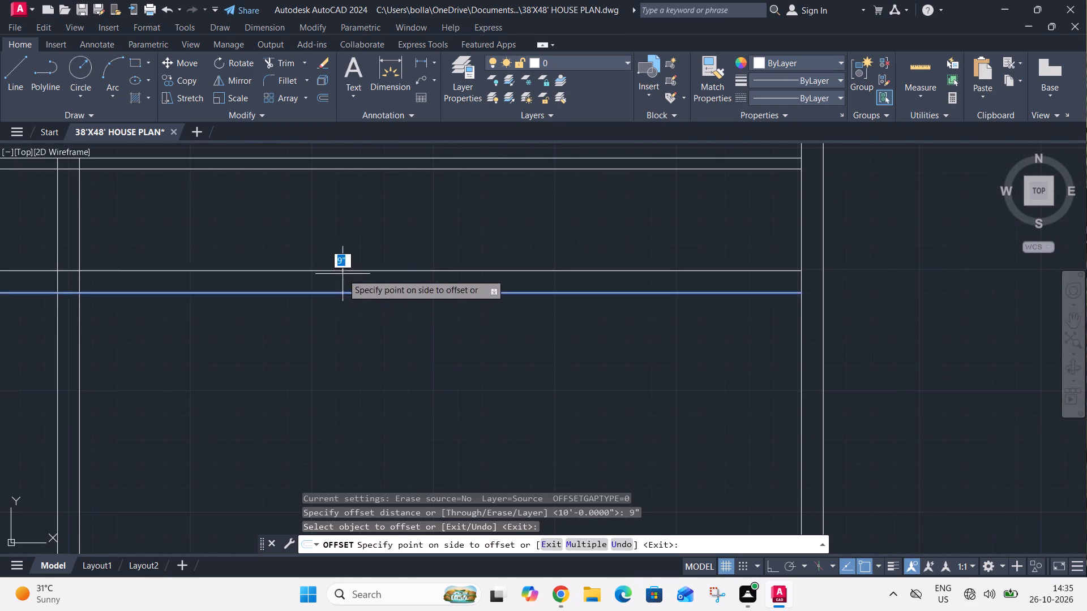
left_click(343, 274)
key("Escape")
Offset the right line of the lower 9" vertical interior wall 15' to the right.
type("O")
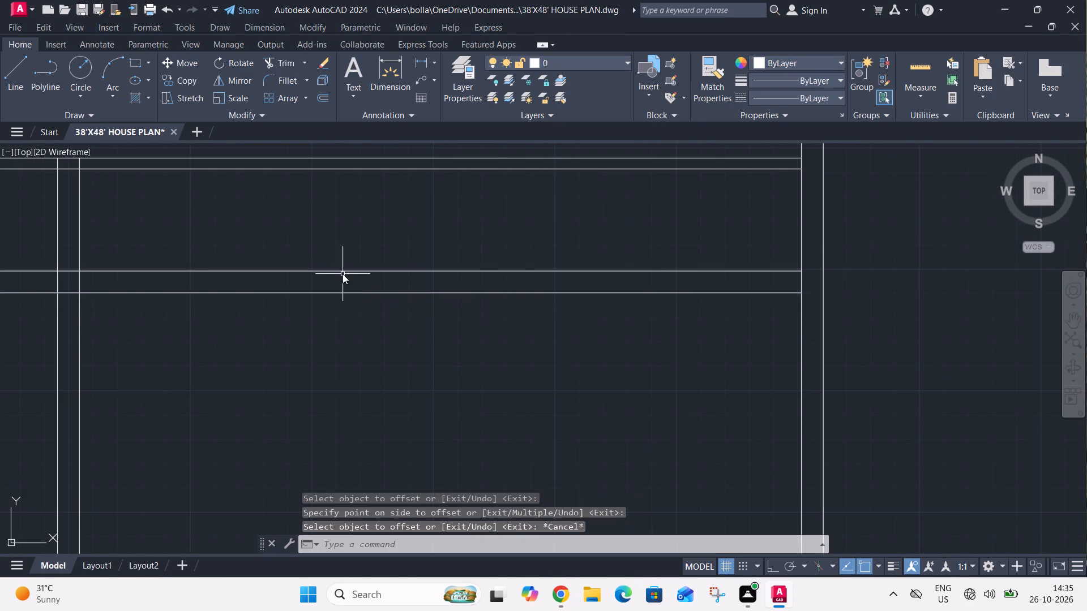
key("space")
type("15'")
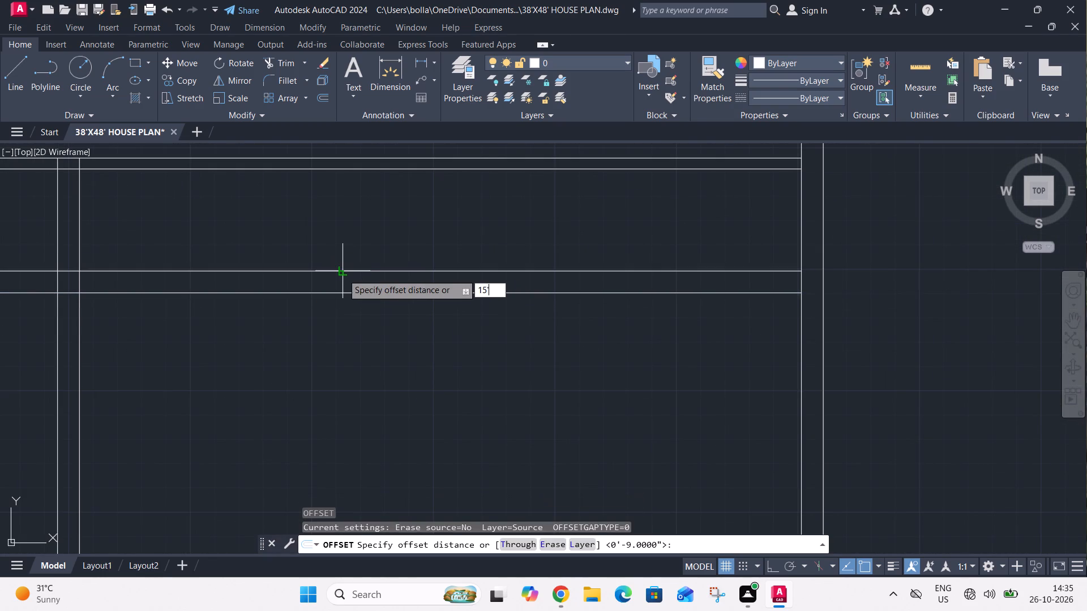
key("Return")
scroll(352, 270, "down", 4)
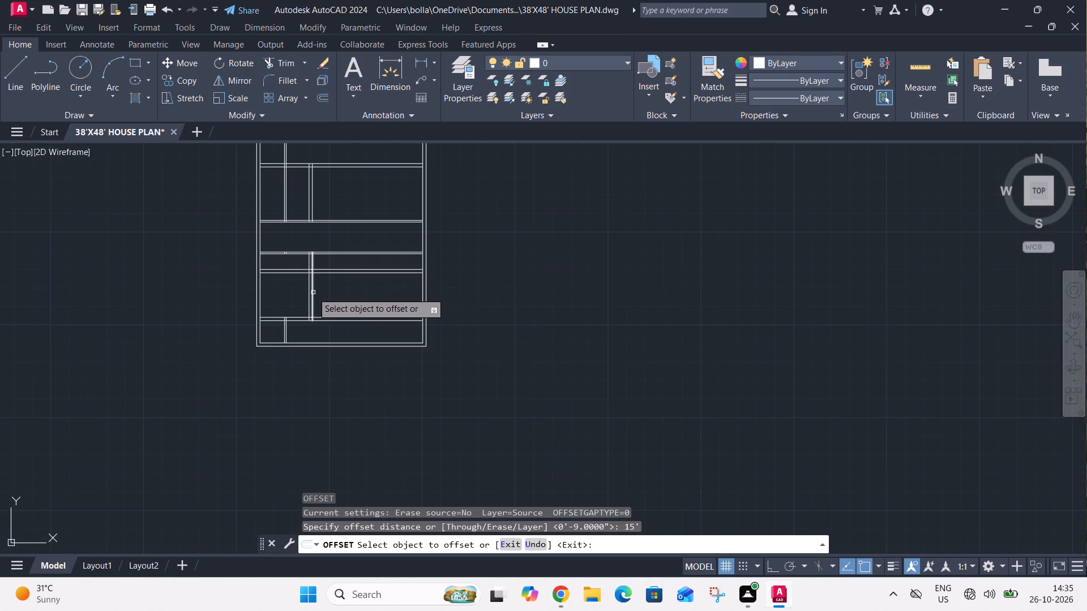
scroll(310, 295, "up", 2)
left_click(314, 297)
left_click(345, 305)
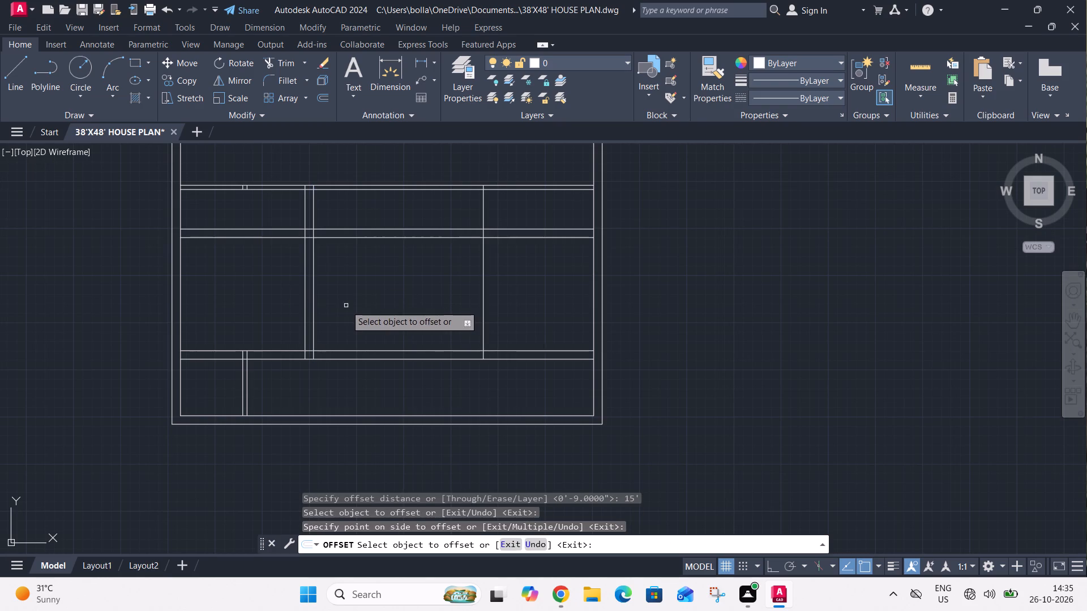
key("Escape")
Offset the new vertical line 9" to the right to give the wall its thickness.
type("O 9")
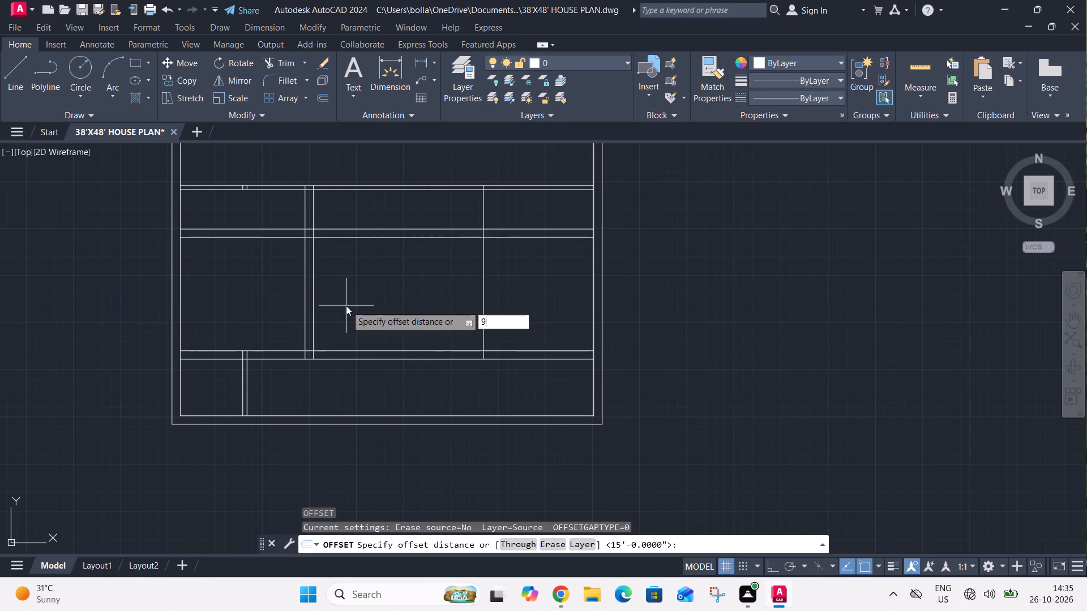
key("shift+quotedbl")
key("Return")
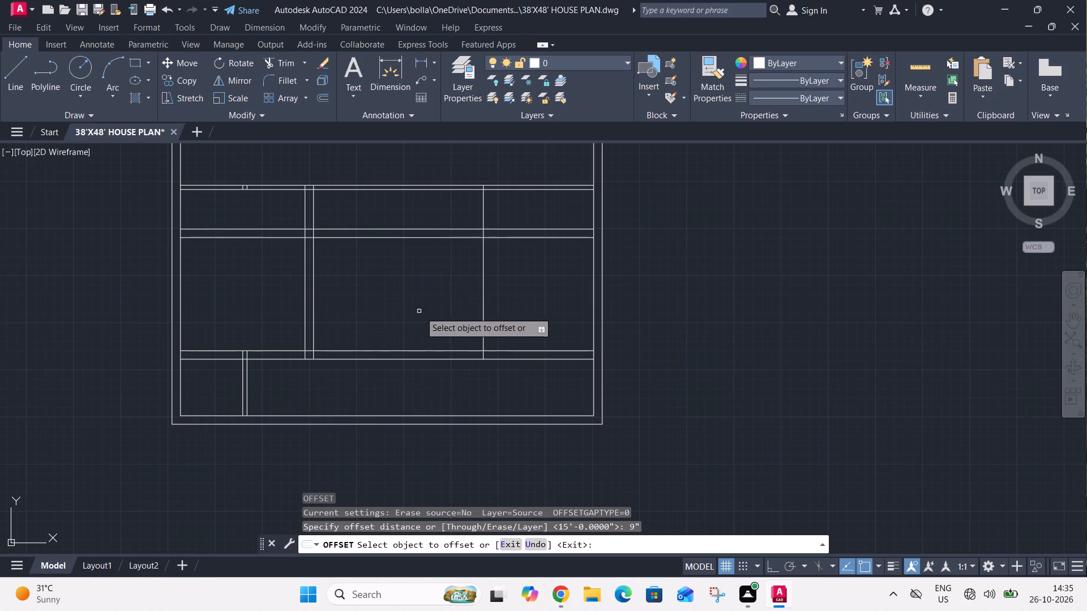
left_click(483, 323)
left_click(502, 329)
key("Escape")
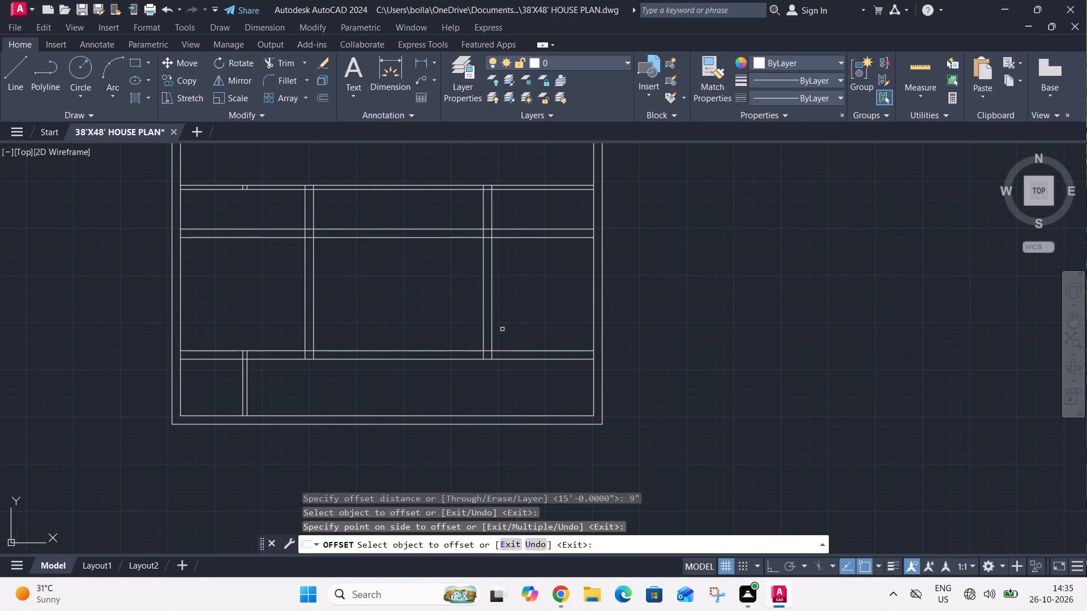
Extend the right line of the new 9" vertical wall down to the inner line of the bottom outer wall.
scroll(485, 320, "down", 1)
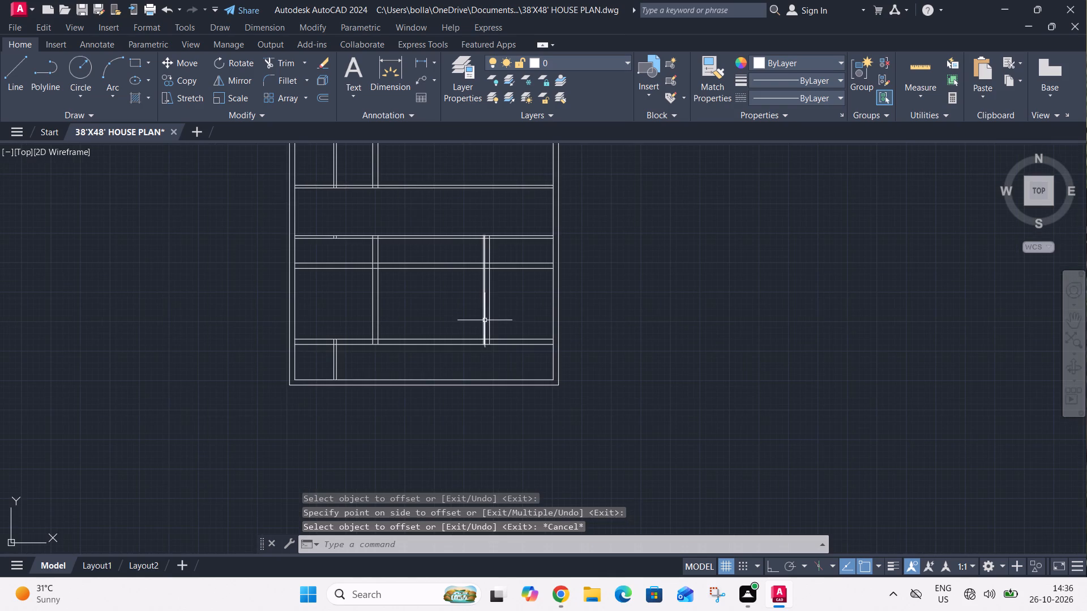
middle_click_drag(504, 323, 453, 333)
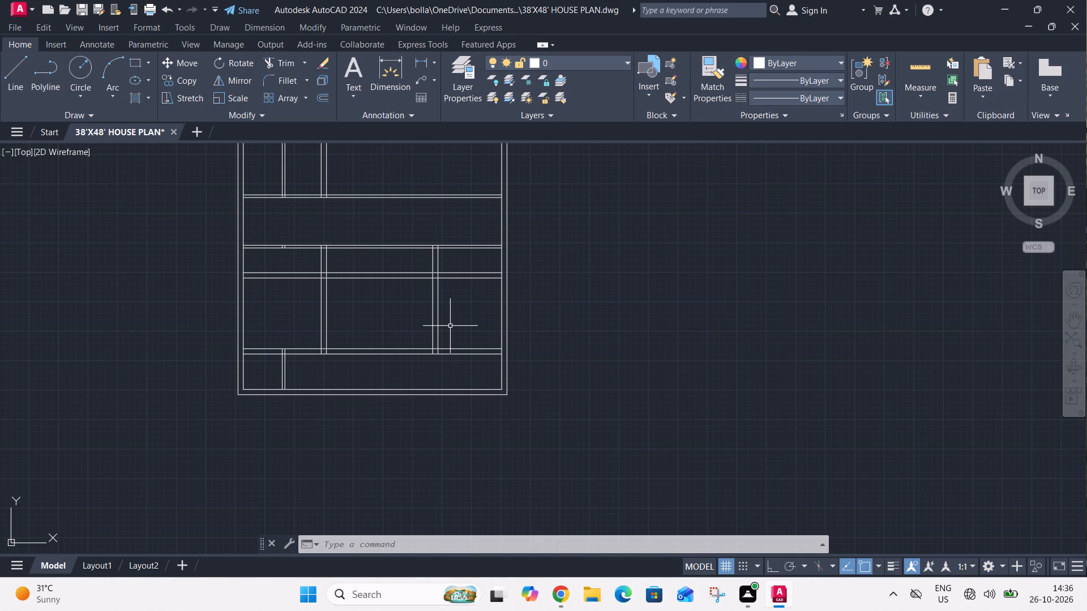
scroll(431, 348, "up", 1)
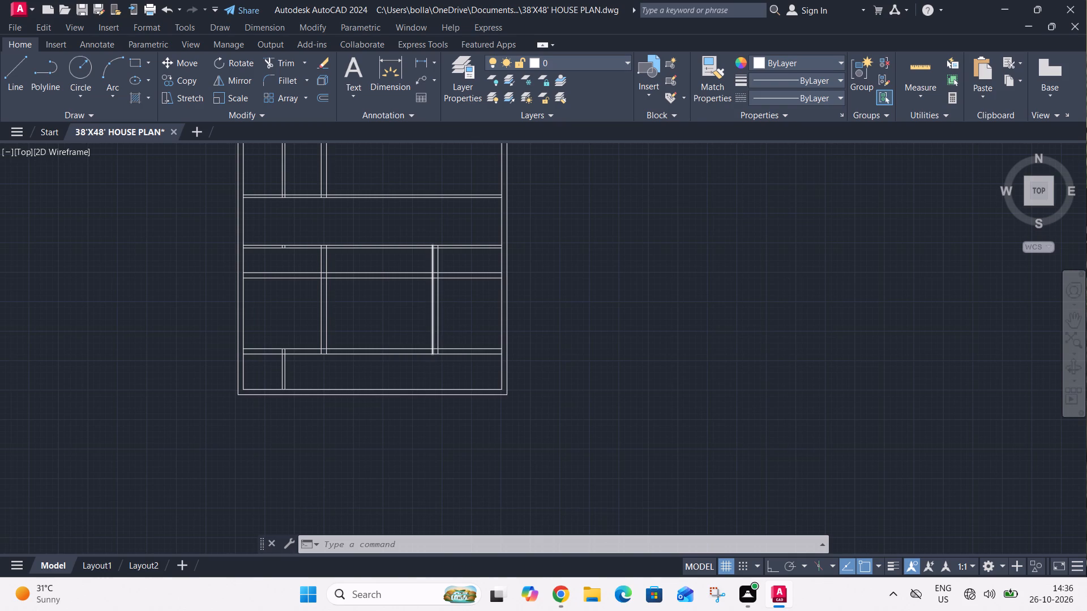
scroll(439, 352, "up", 3)
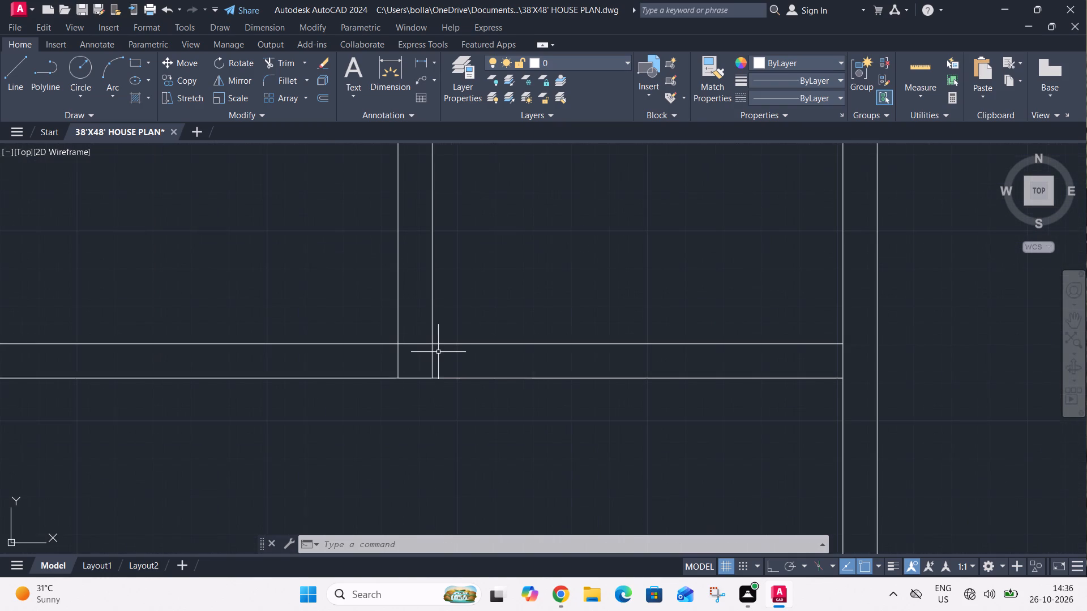
left_click(433, 356)
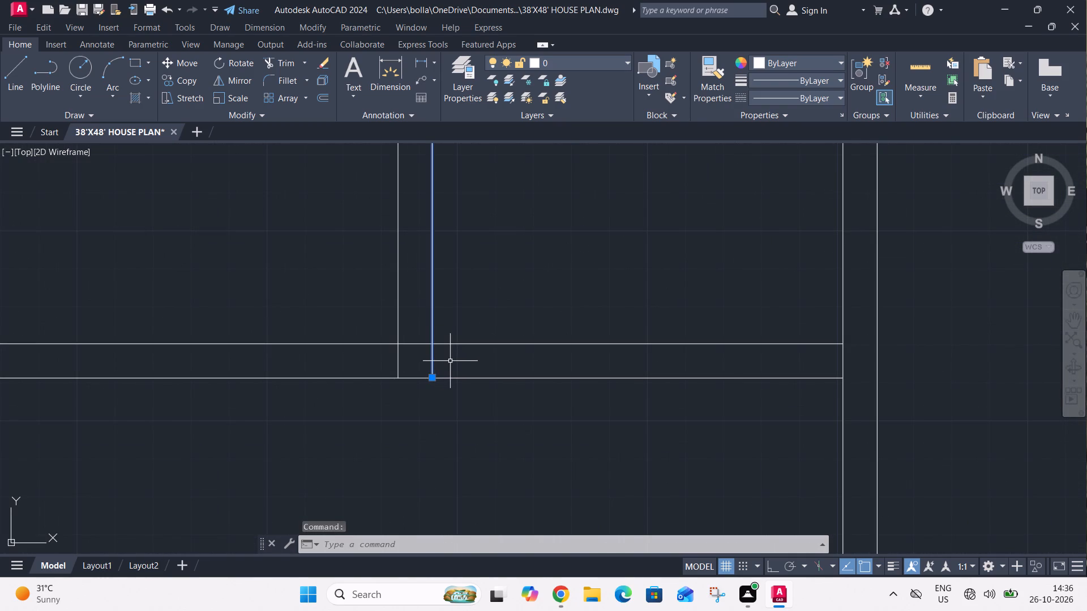
key("Escape")
key("e")
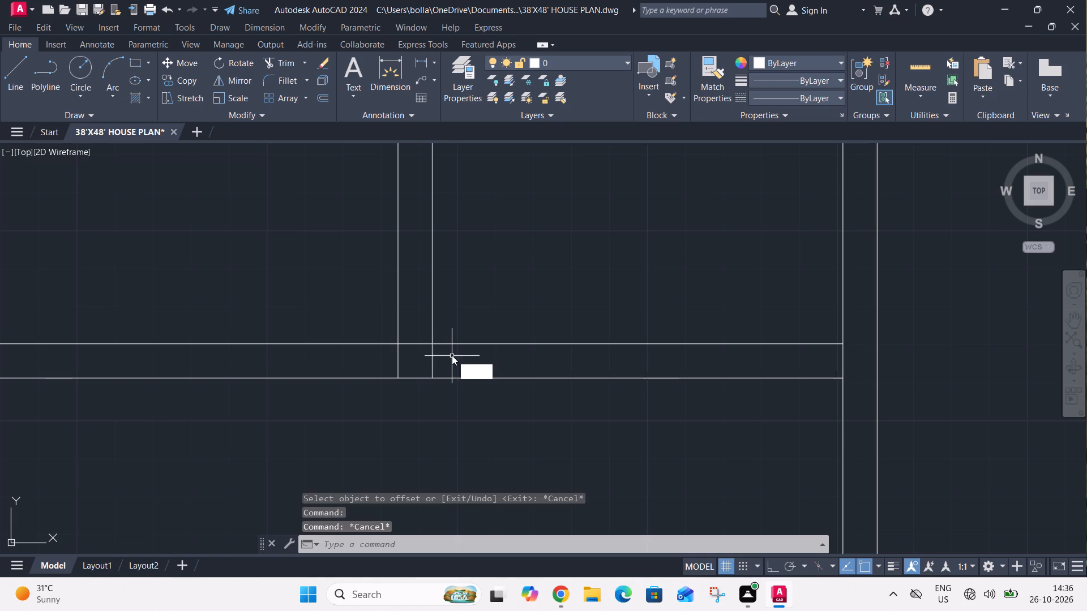
key("x")
key("space")
left_click(455, 356)
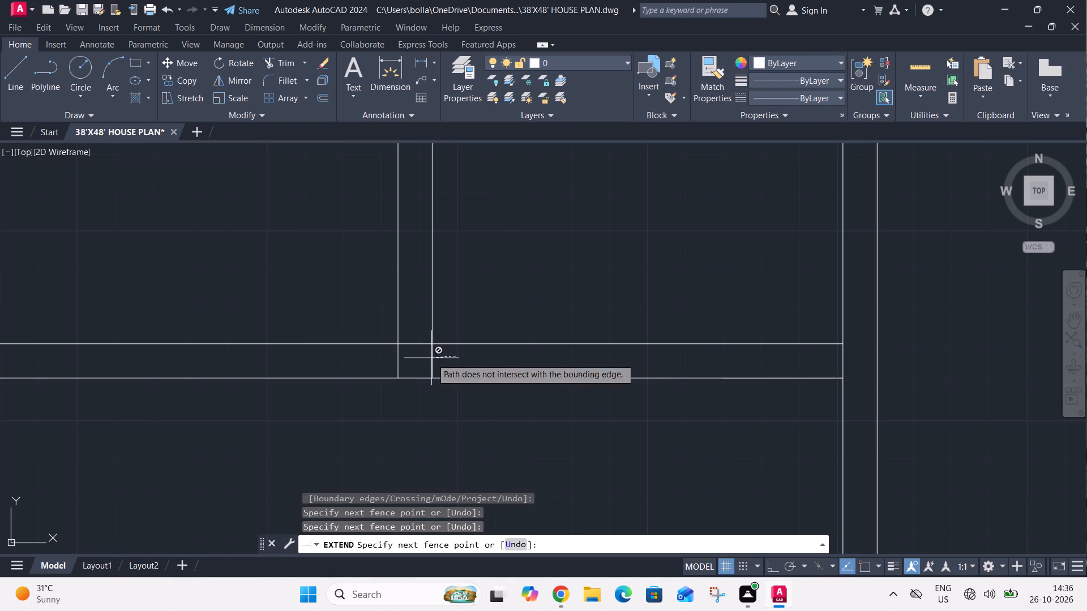
left_click(426, 358)
left_click(457, 328)
scroll(434, 321, "down", 3)
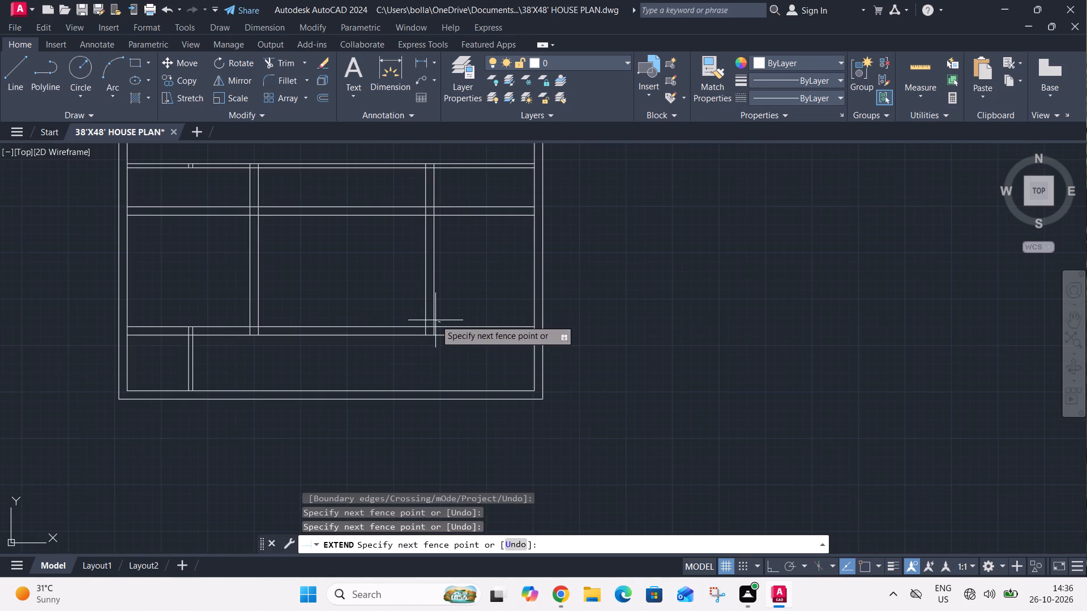
left_click(431, 320)
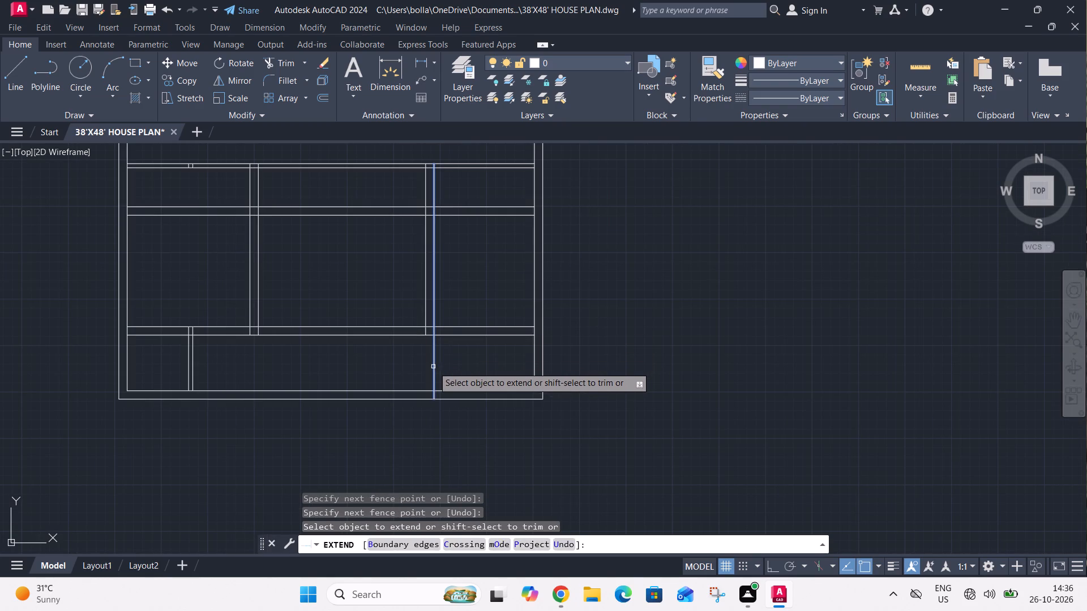
Extend the same vertical line further down to the outer line of the bottom outer wall.
left_click(441, 369)
left_click(443, 373)
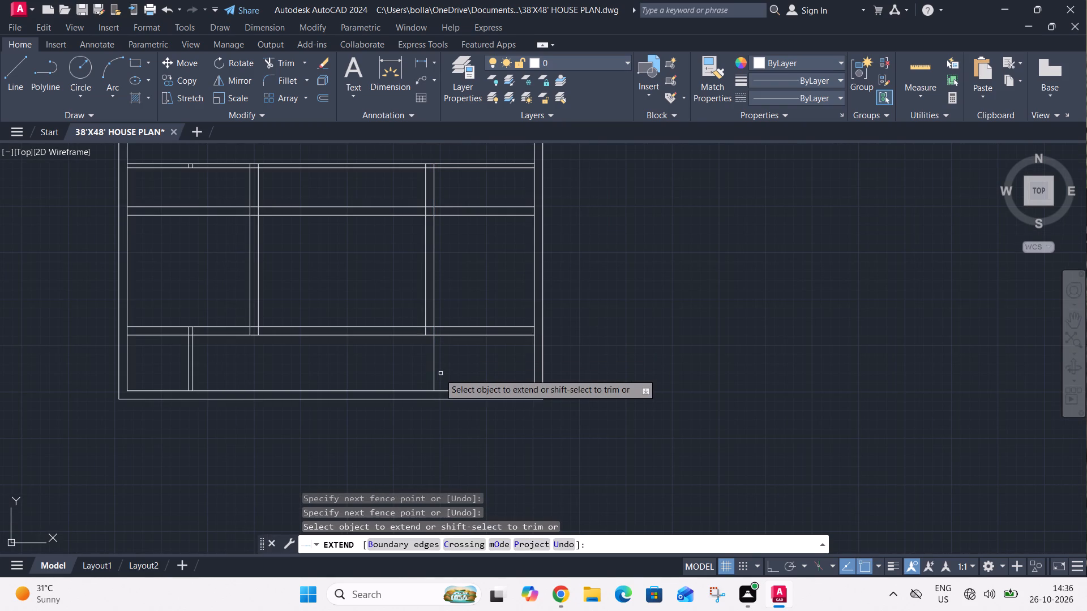
left_click(445, 371)
left_click(422, 369)
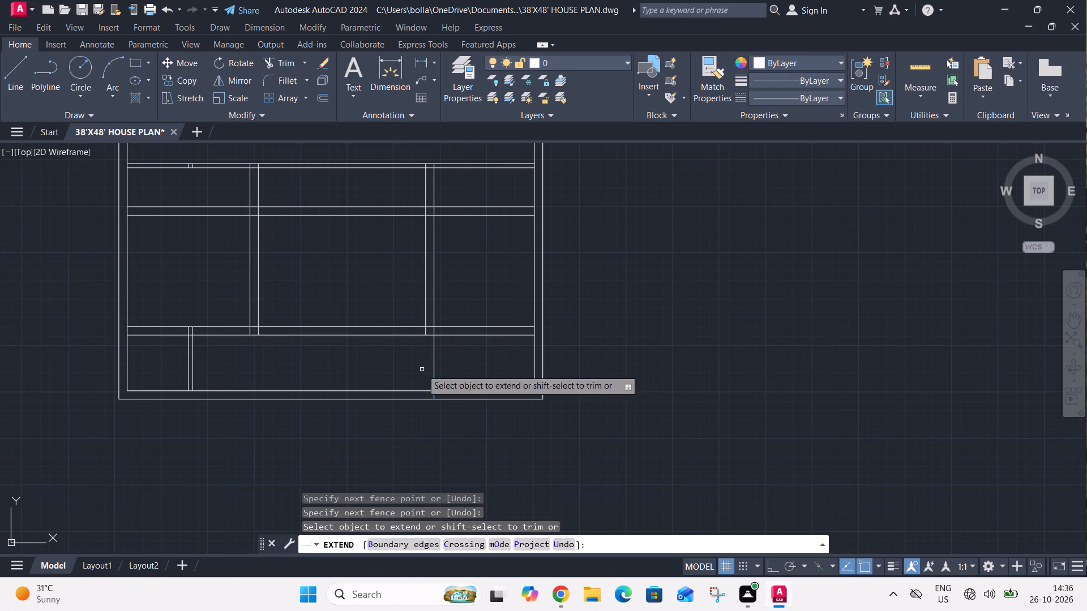
key("Escape")
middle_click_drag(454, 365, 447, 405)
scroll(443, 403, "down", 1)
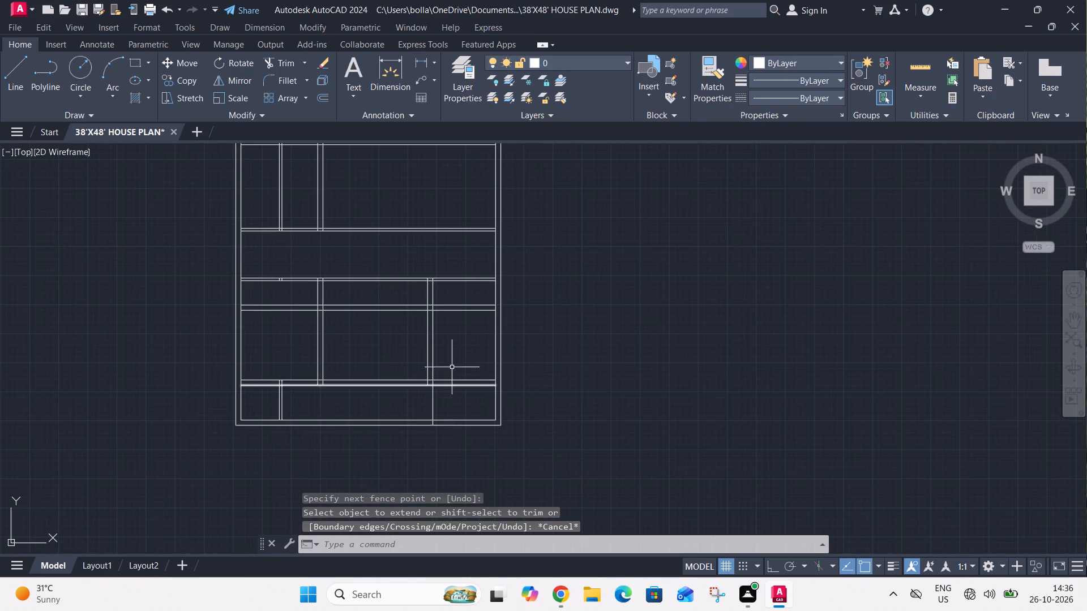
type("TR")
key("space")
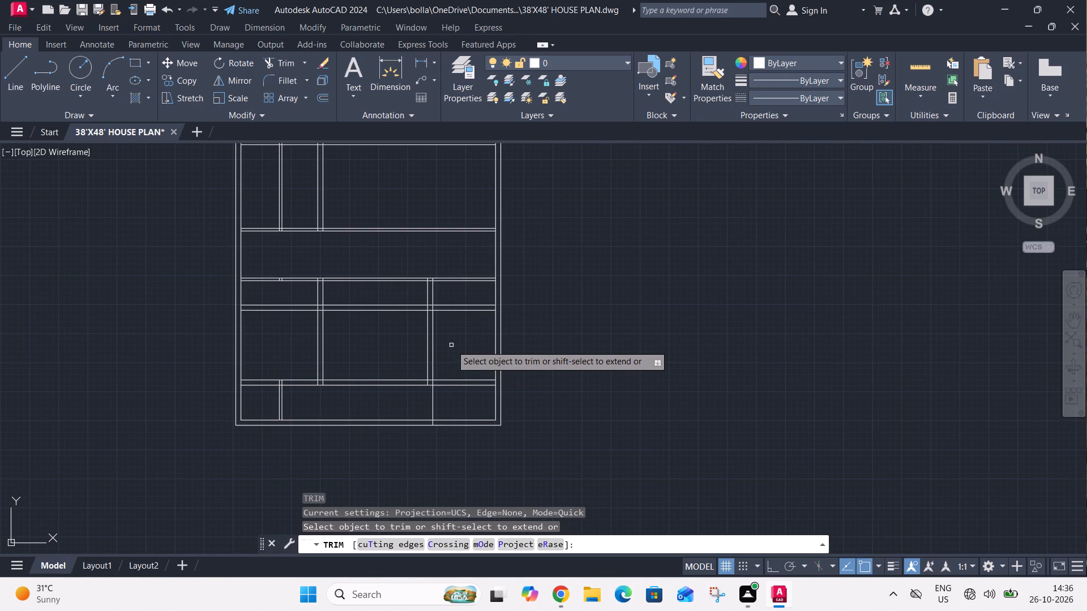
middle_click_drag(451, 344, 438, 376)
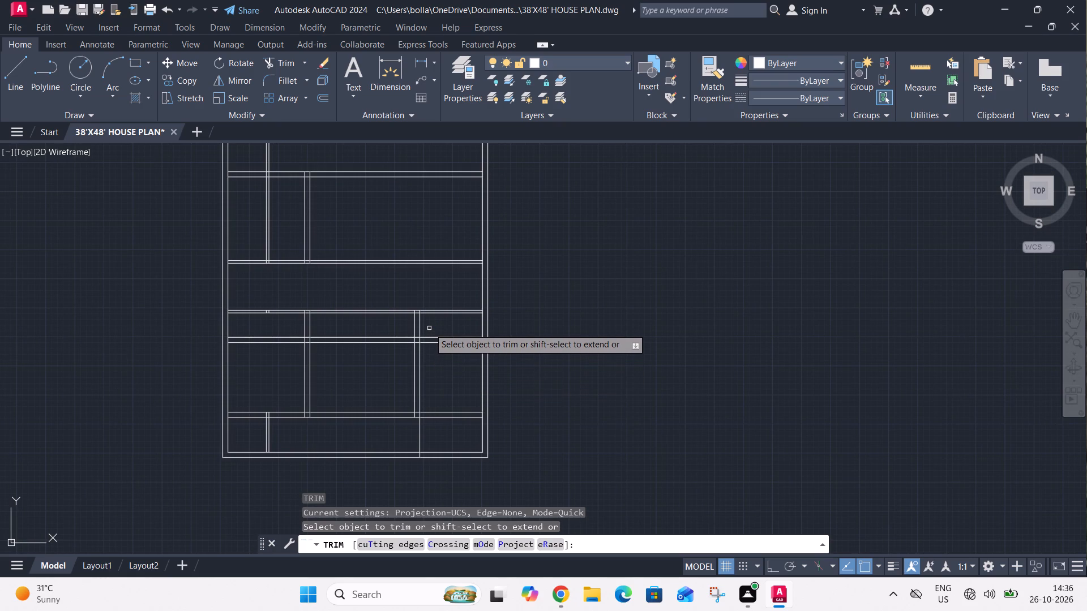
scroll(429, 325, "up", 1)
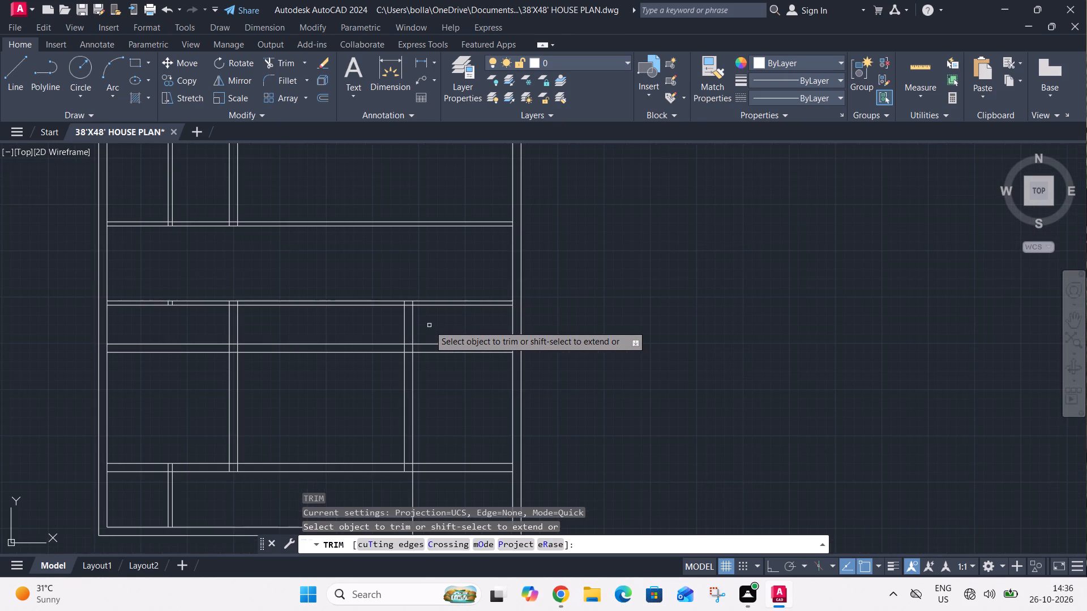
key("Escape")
Measure the clear gap between the lower 4.5" horizontal wall and the 9" horizontal wall below it, beside both 9" vertical walls.
left_click(422, 62)
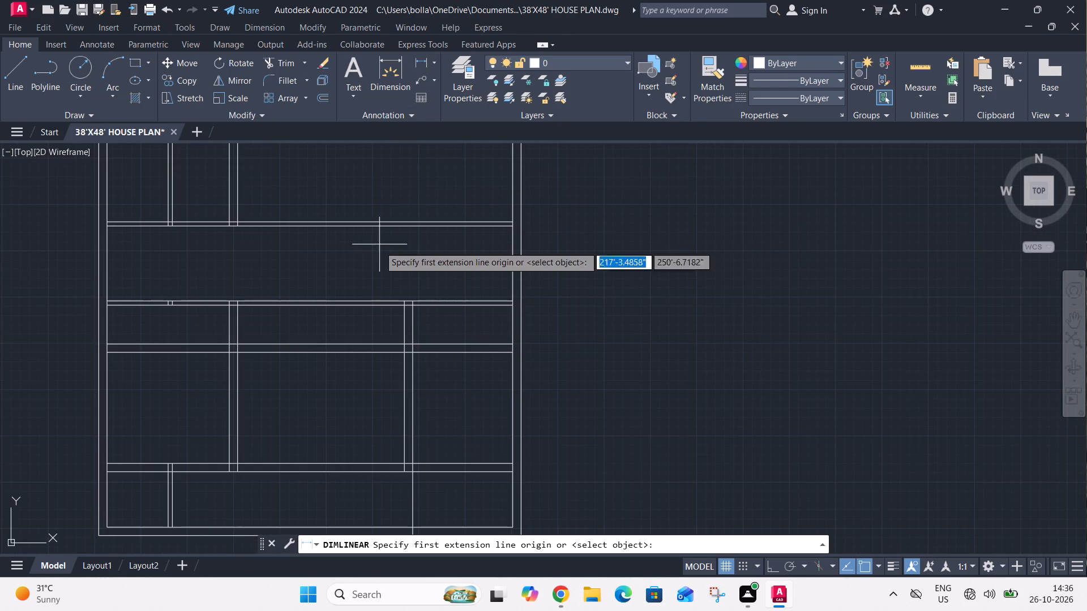
scroll(404, 309, "up", 2)
left_click(421, 299)
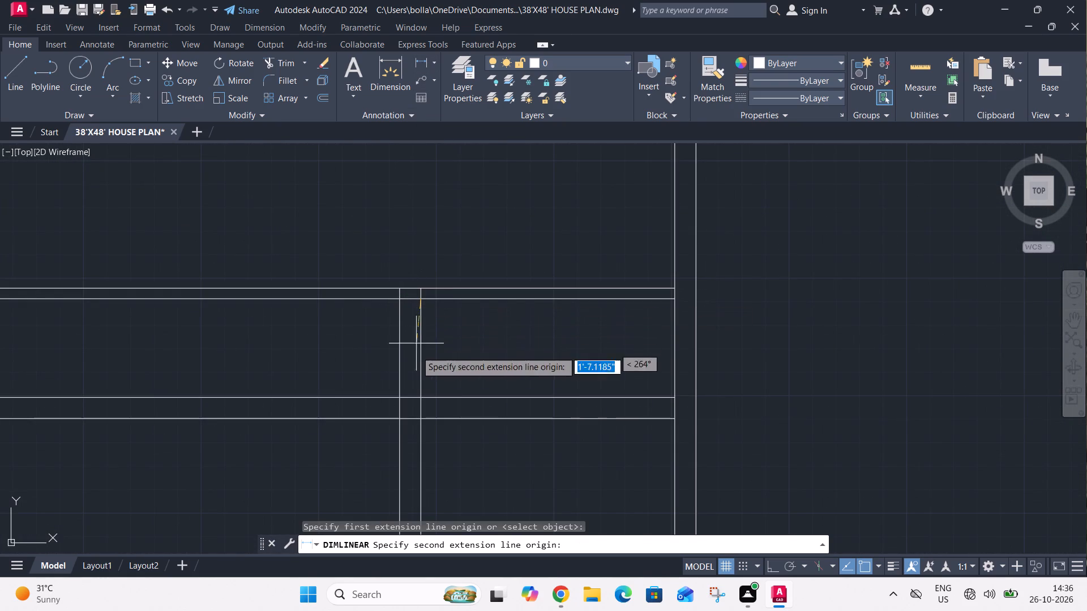
left_click(421, 397)
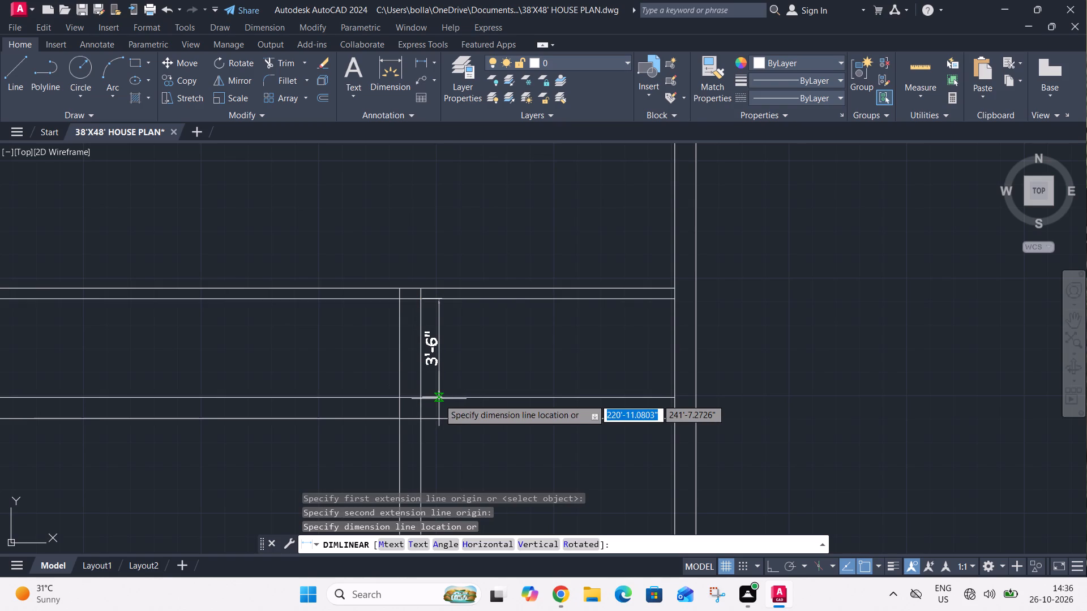
key("Escape")
scroll(443, 384, "down", 2)
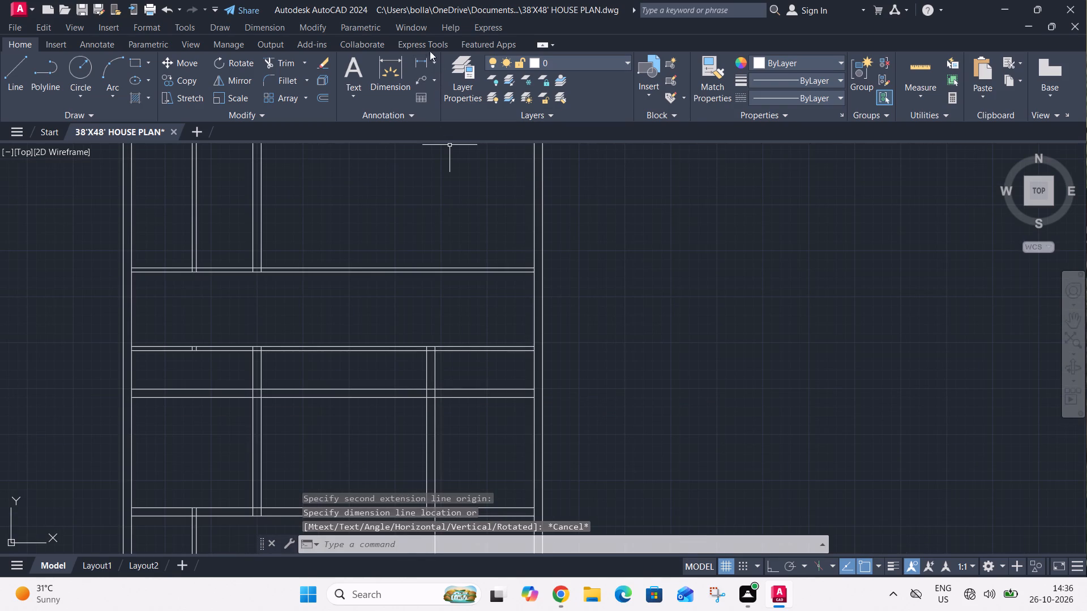
left_click(425, 57)
scroll(259, 358, "up", 3)
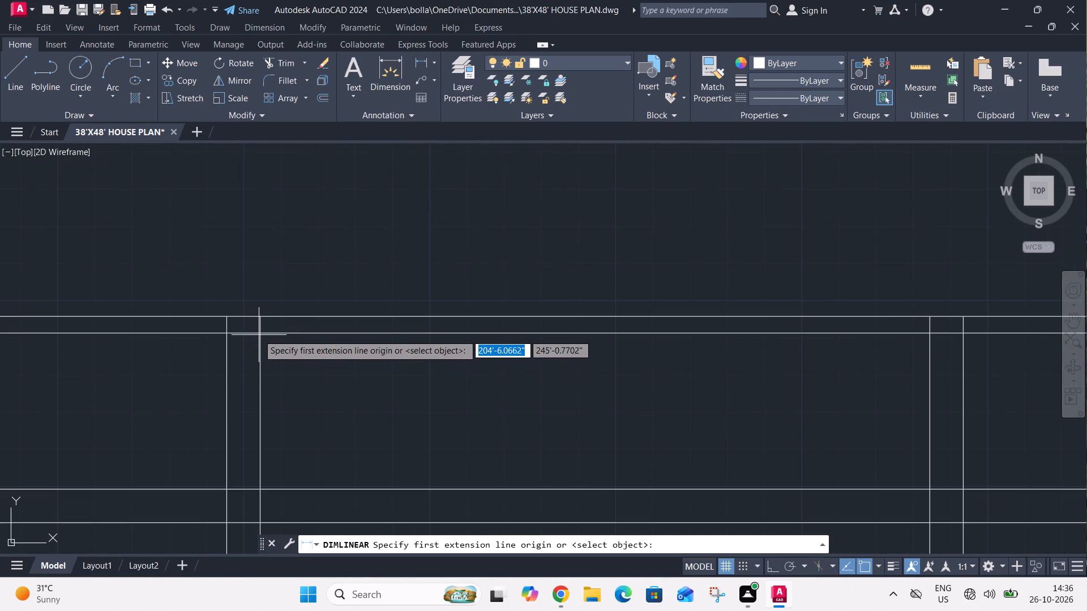
left_click(258, 334)
left_click(260, 485)
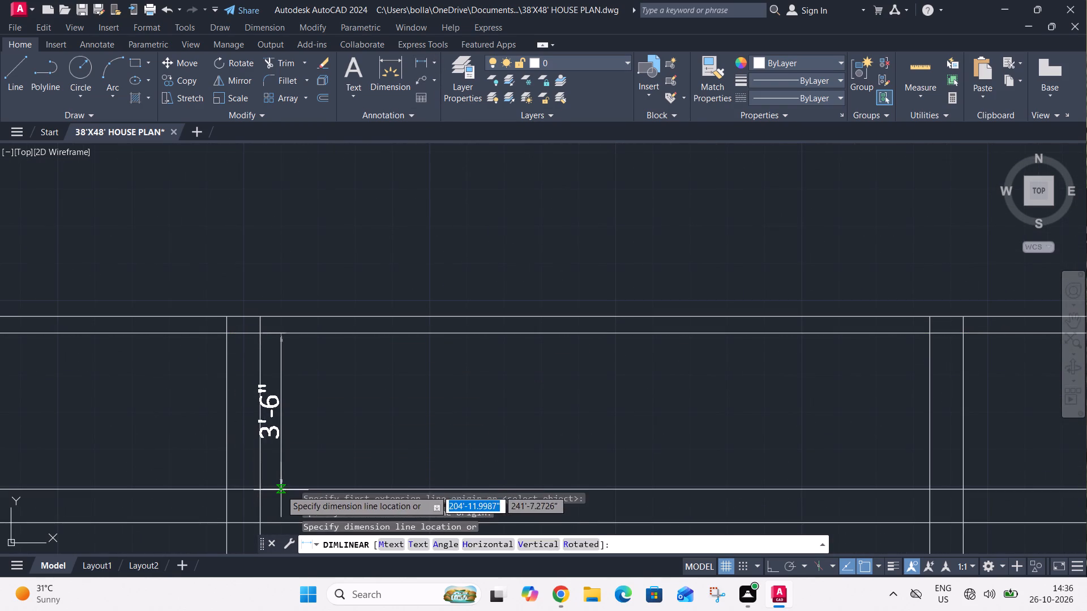
key("Escape")
Trim both 9" vertical walls out of the passage between the lower 4.5" horizontal wall and the 9" horizontal wall below it.
type("TR")
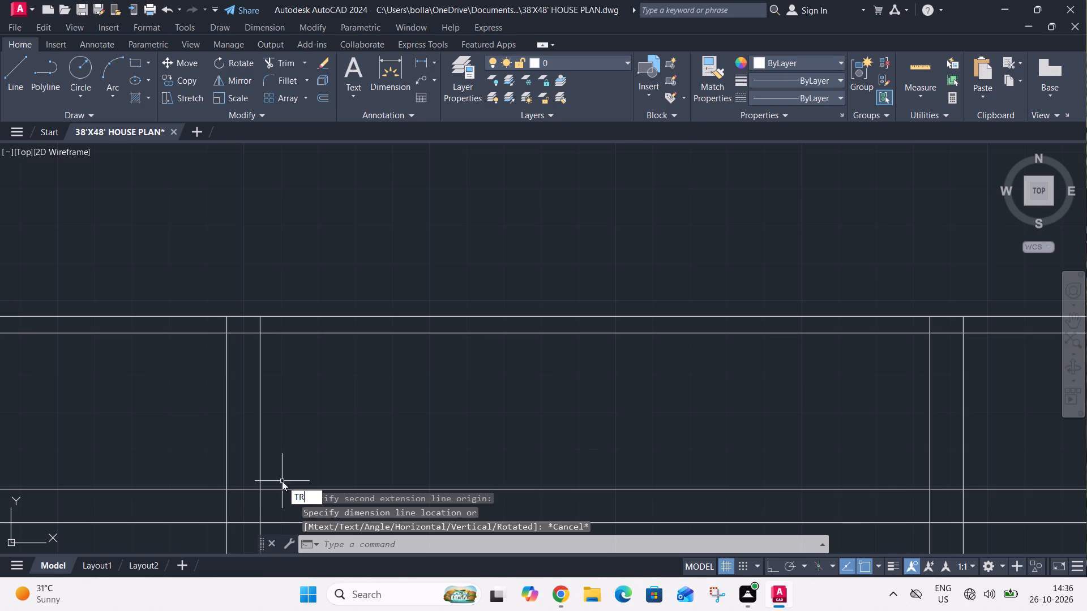
key("space")
left_click(286, 471)
left_click(223, 434)
scroll(231, 426, "down", 2)
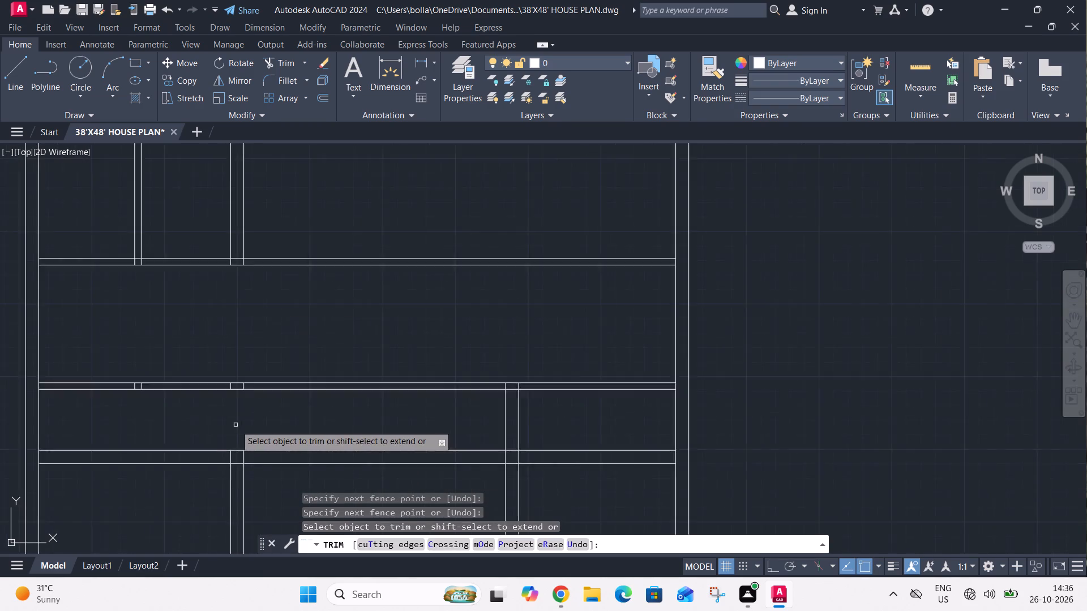
scroll(236, 425, "down", 1)
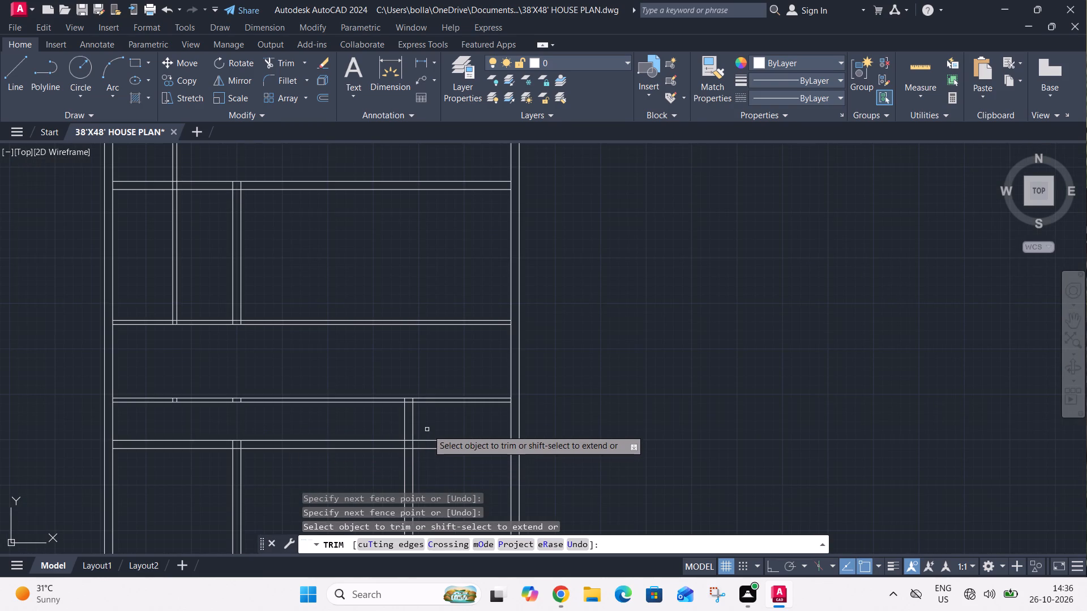
left_click(425, 424)
left_click(385, 423)
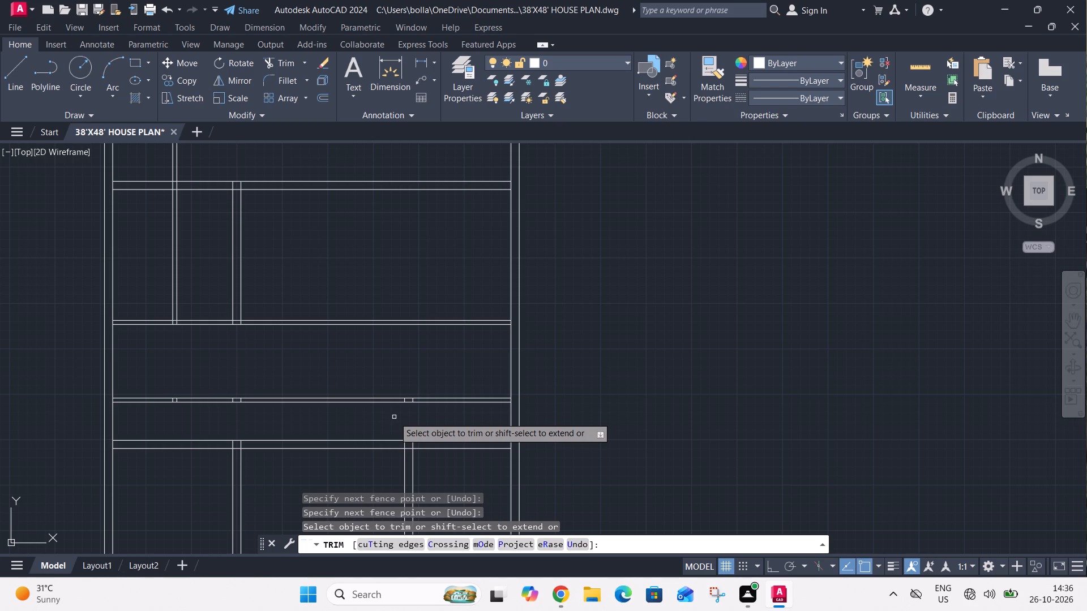
key("grave")
scroll(394, 417, "down", 1)
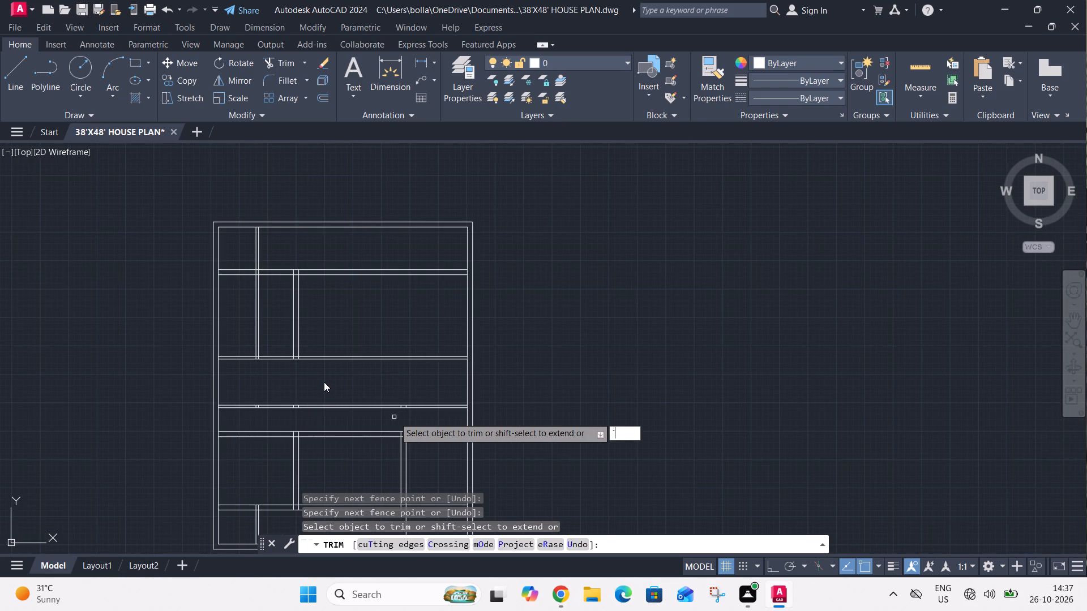
key("Escape")
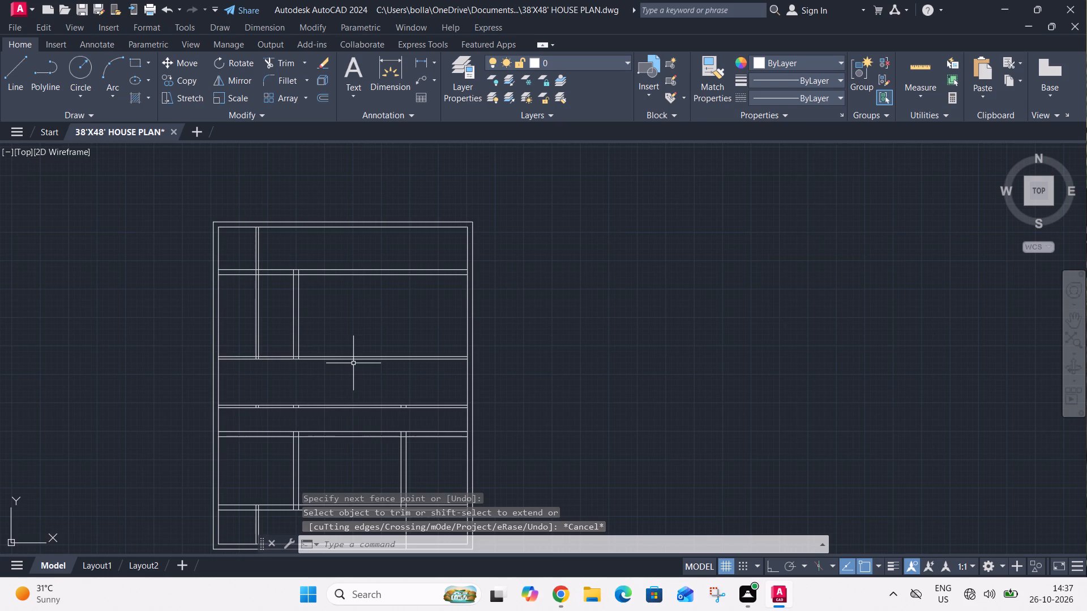
Offset the inner line of the right outer wall 11' to the left.
type("O")
key("space")
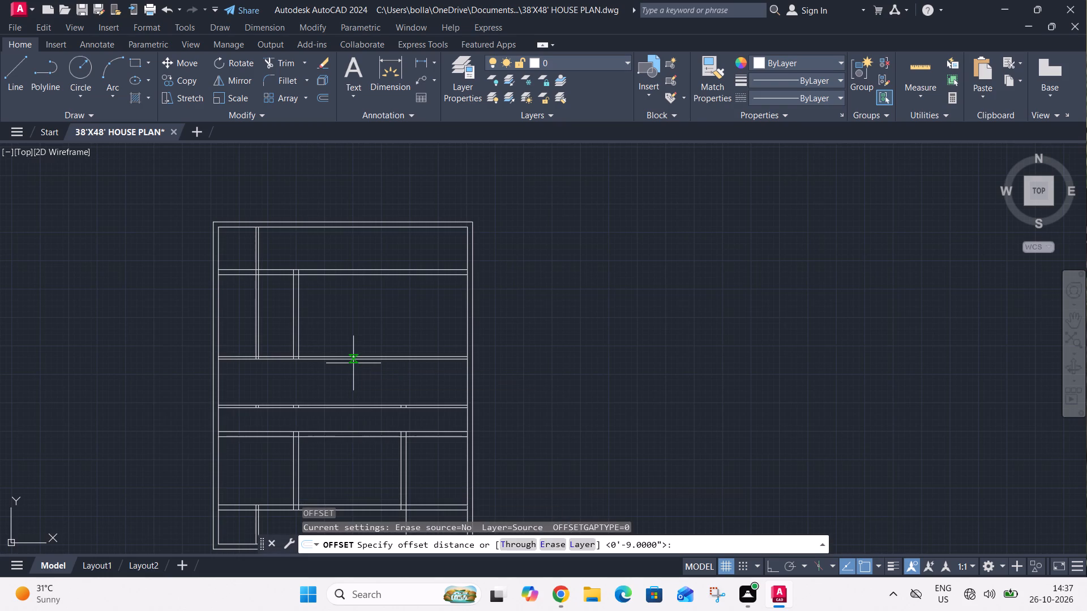
type("11'")
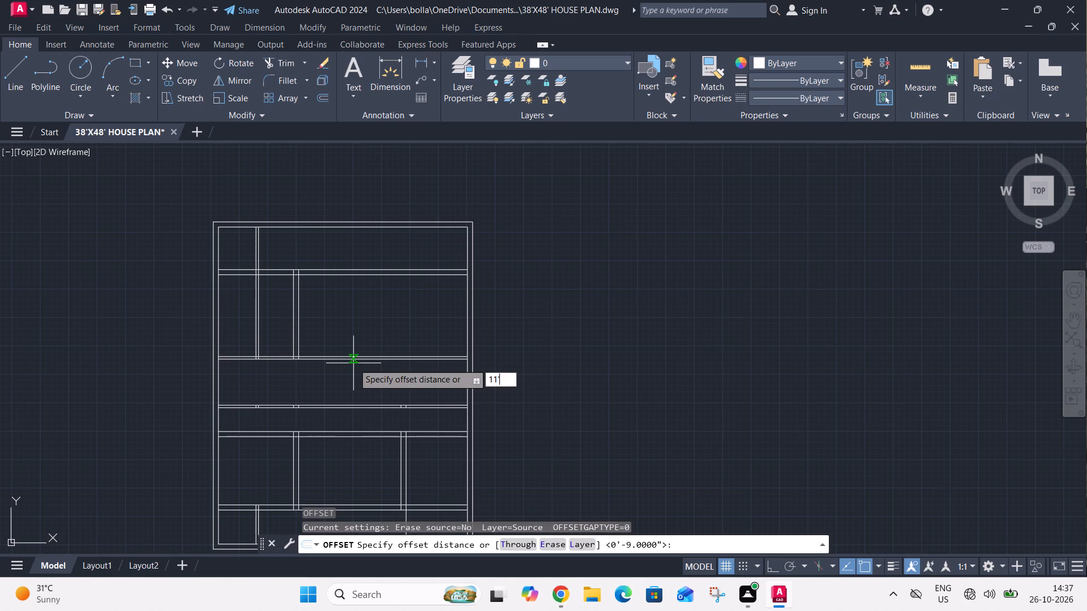
key("Return")
left_click(468, 332)
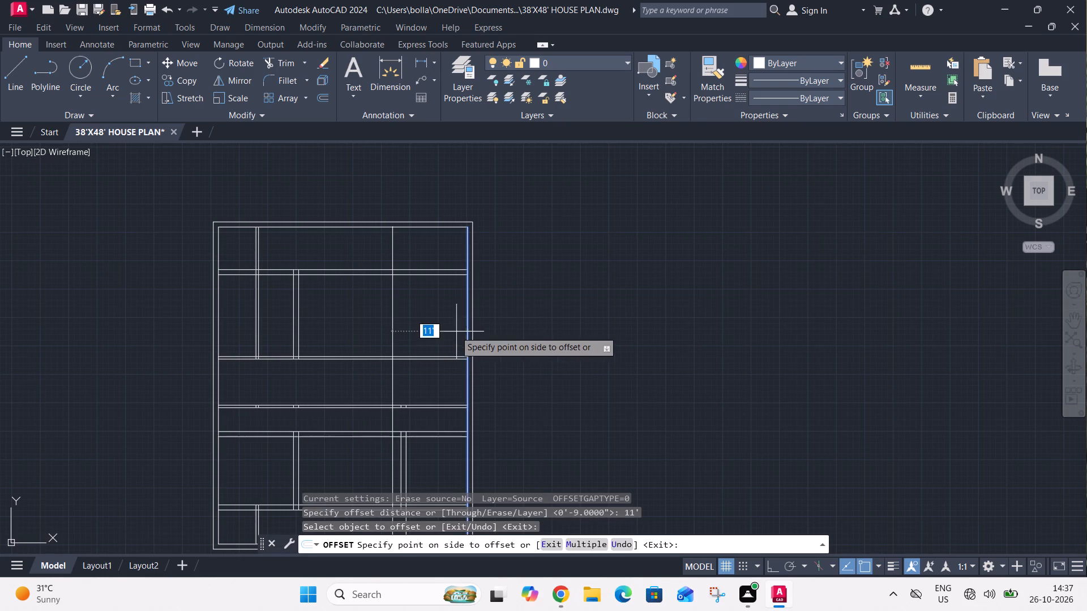
left_click(444, 329)
key("Escape")
Offset the new vertical line 9" to the left to give the wall its thickness.
type("O")
key("space")
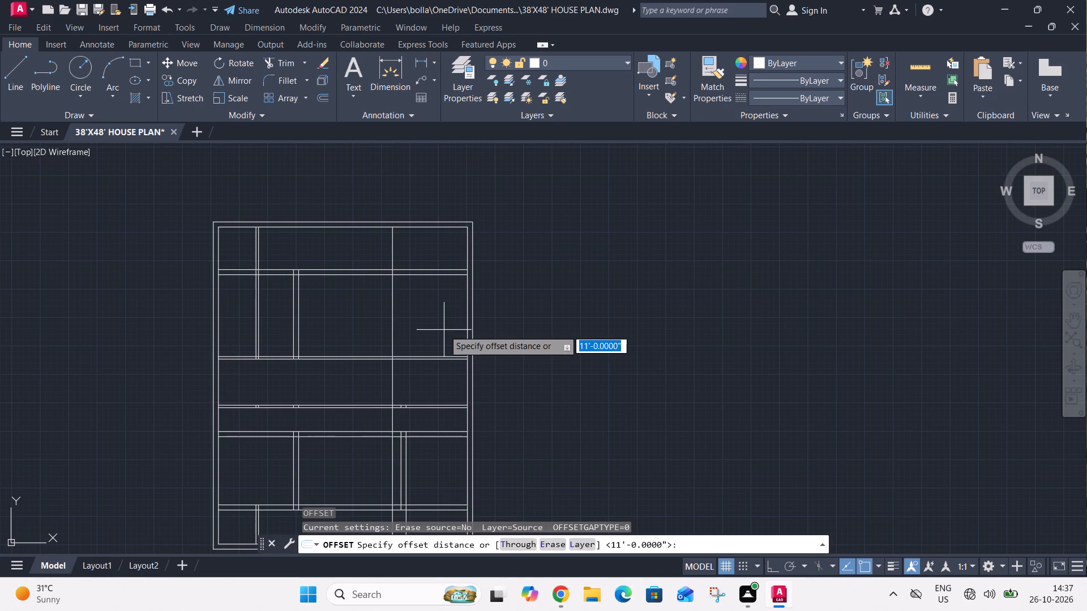
key("9")
key("shift+quotedbl")
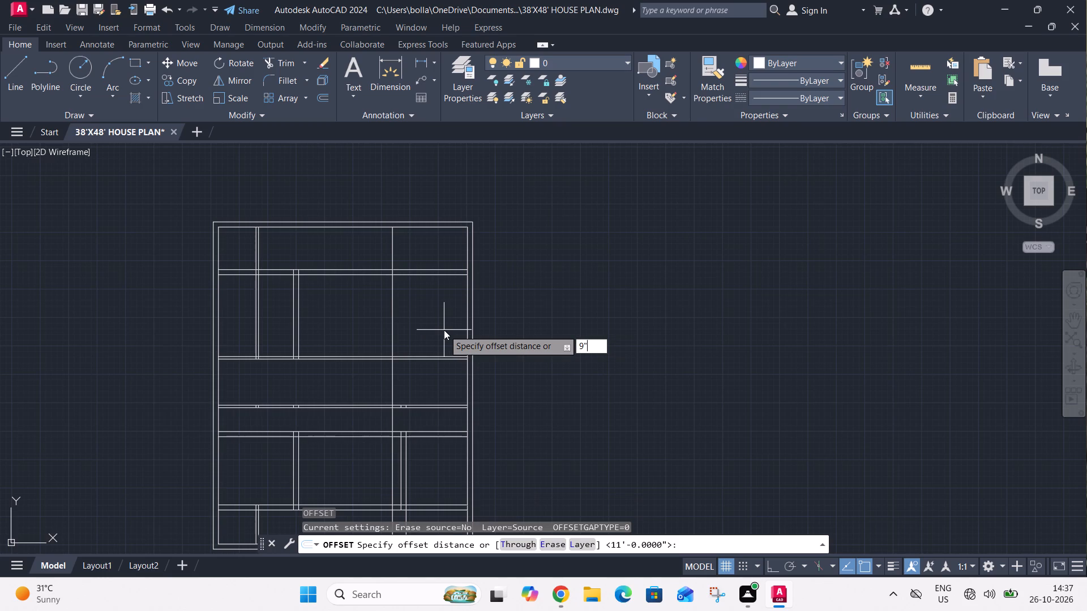
key("Return")
left_click(391, 324)
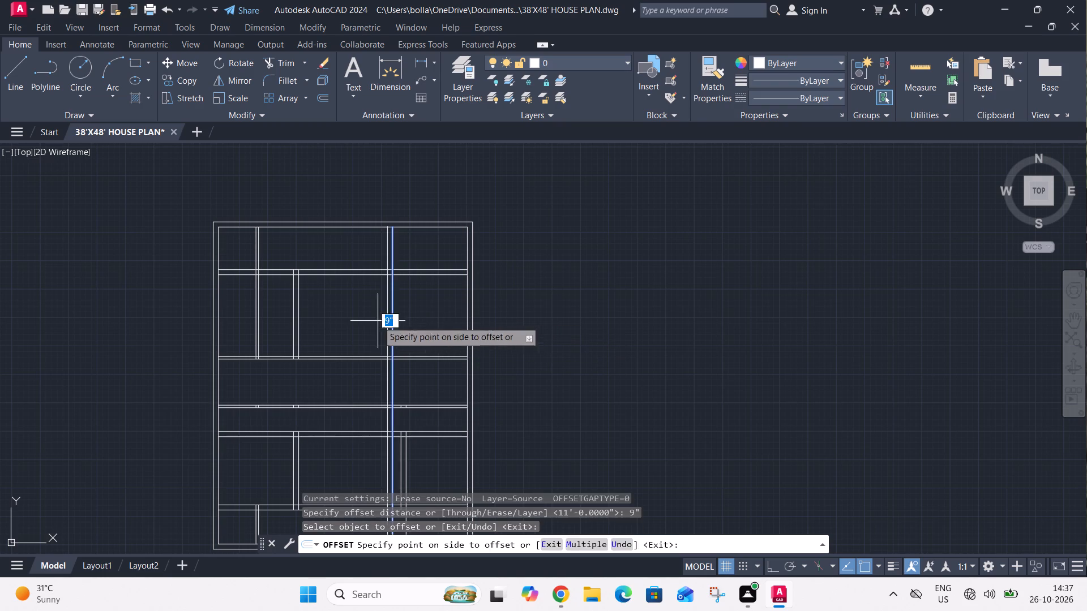
left_click(378, 321)
key("Escape")
Trim the new 9" vertical wall out of the top strip, above the upper 9" horizontal wall.
type("TR")
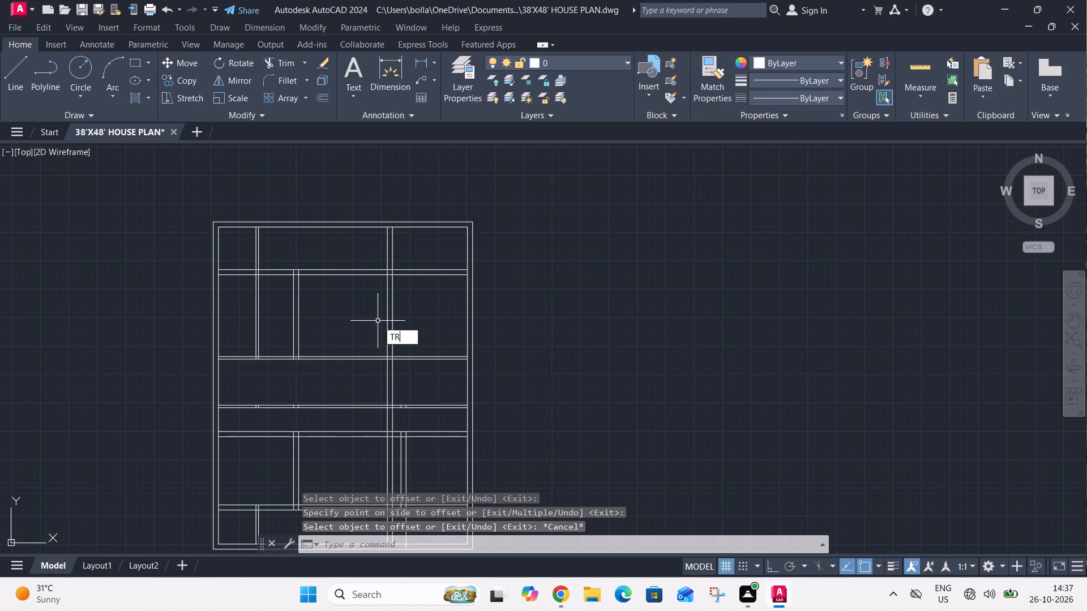
key("space")
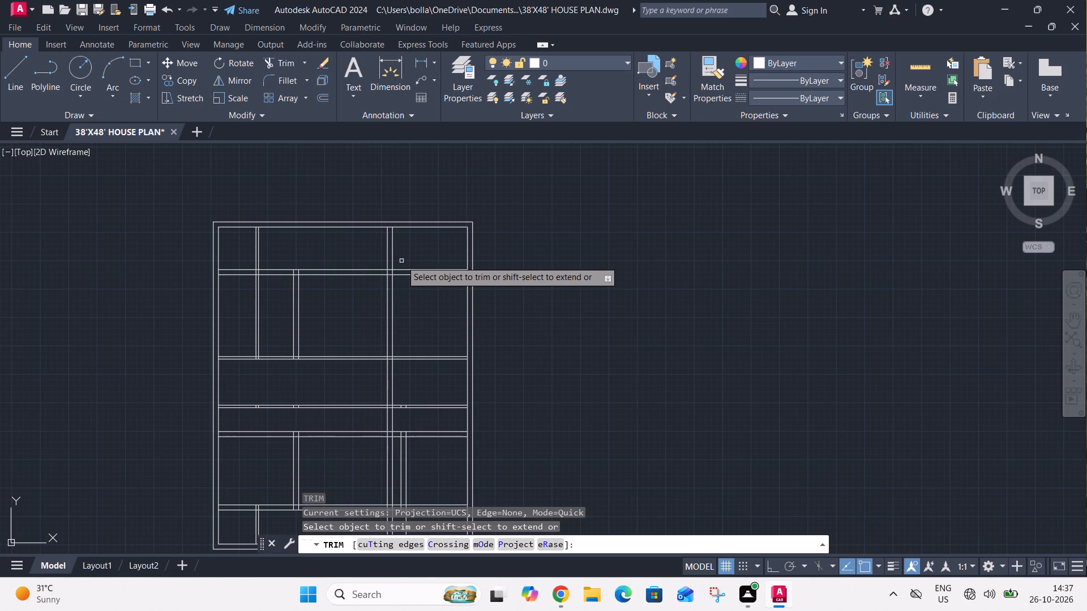
left_click(402, 255)
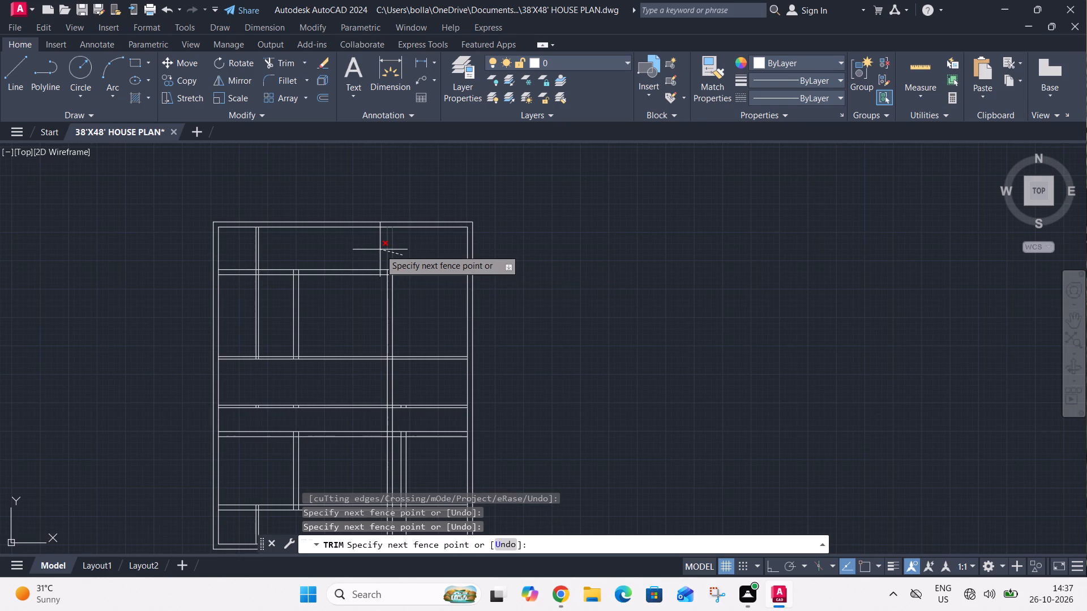
left_click(373, 249)
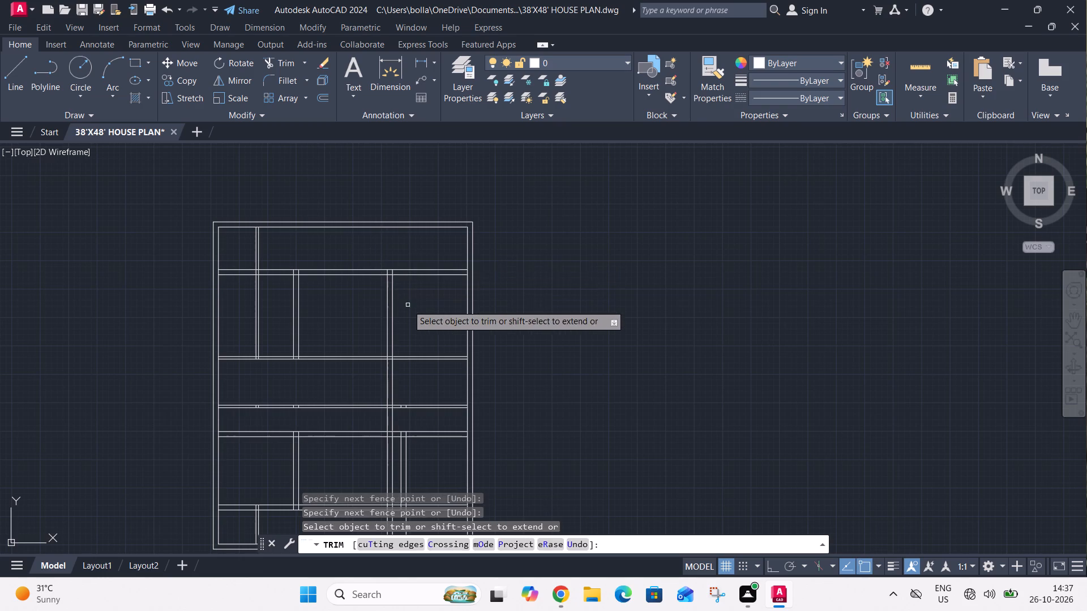
left_click(408, 307)
left_click(412, 307)
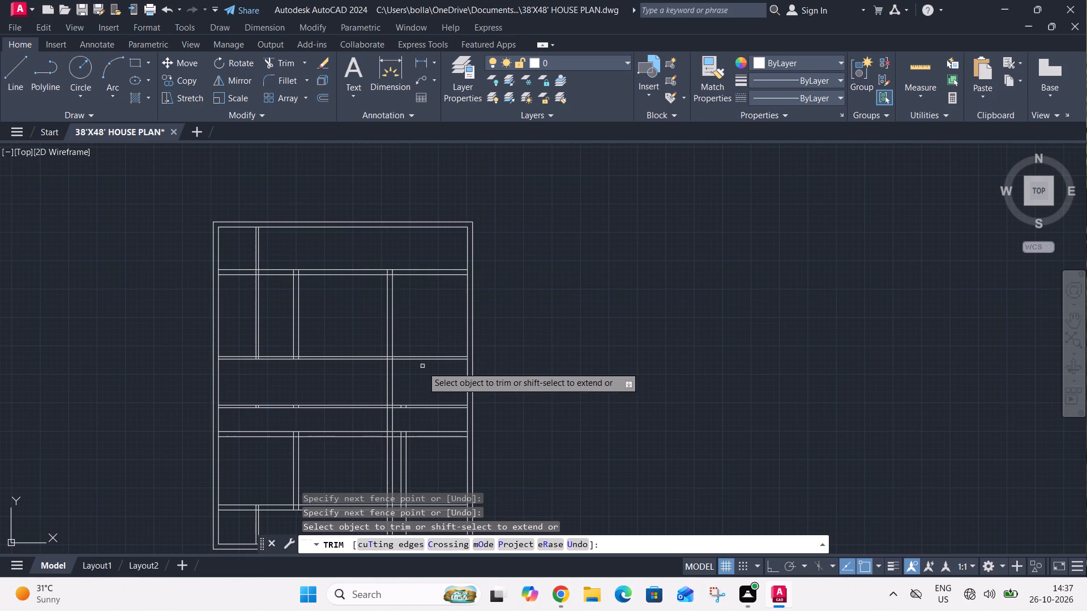
Trim the new 9" vertical wall out of the bottom strip and the room directly above it.
middle_click_drag(411, 372, 403, 252)
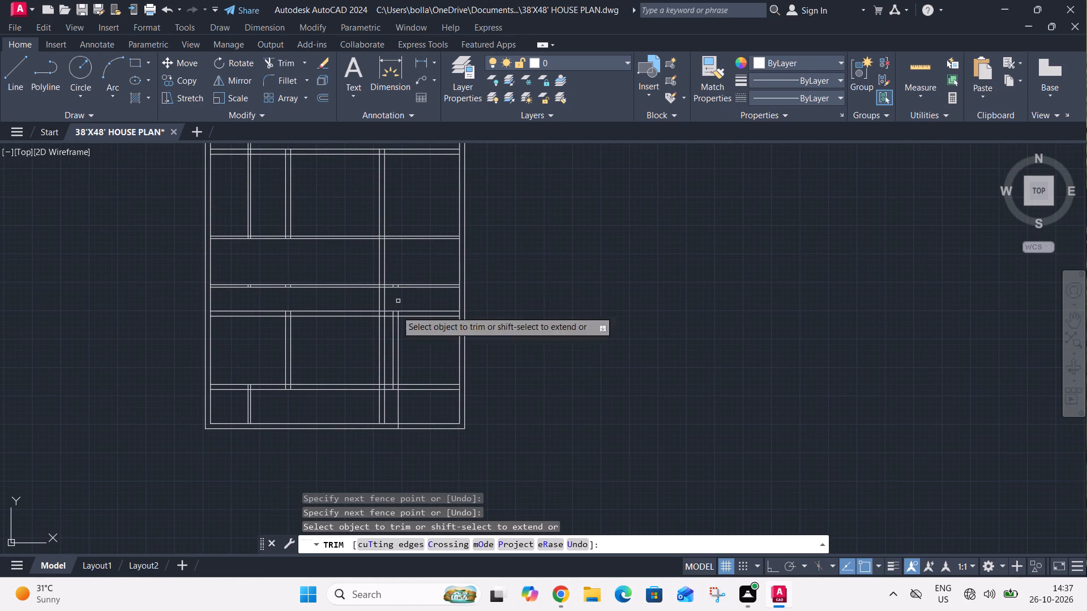
scroll(383, 396, "up", 1)
left_click(392, 406)
left_click(364, 404)
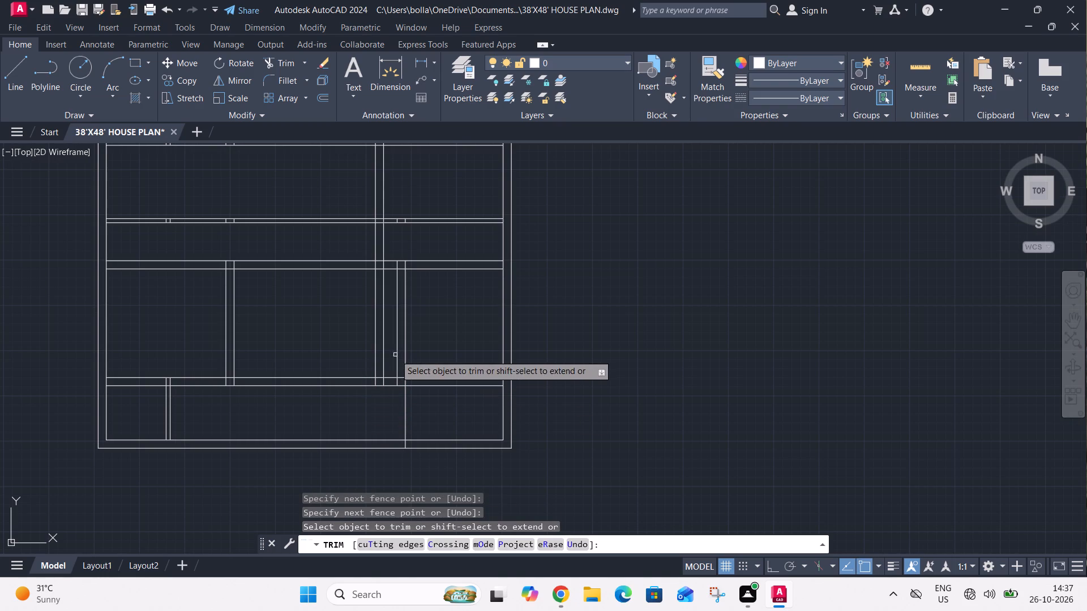
left_click(388, 355)
left_click(370, 356)
Trim the new 9" vertical wall out of the passage and the space between the two 4.5" horizontal walls.
middle_click_drag(356, 329, 363, 352)
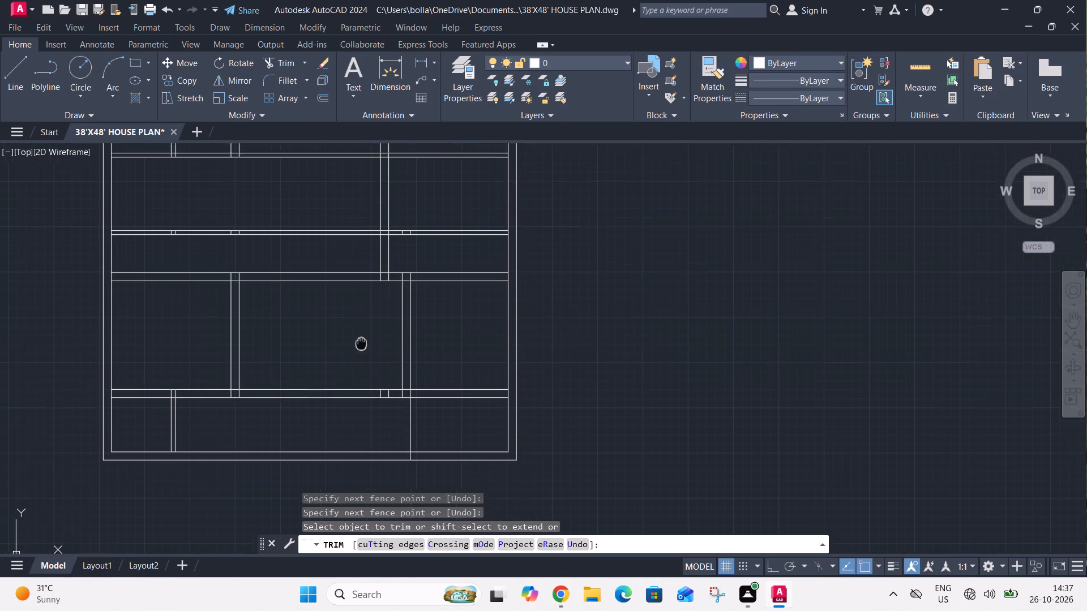
middle_click_drag(363, 352, 379, 407)
left_click(420, 325)
left_click(393, 324)
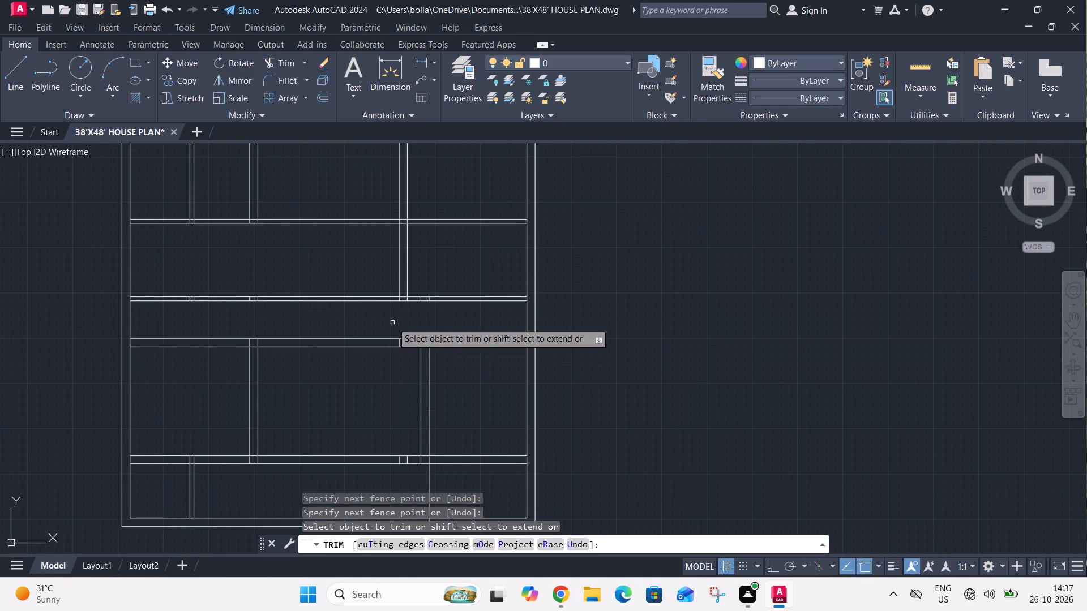
middle_click_drag(392, 322, 401, 408)
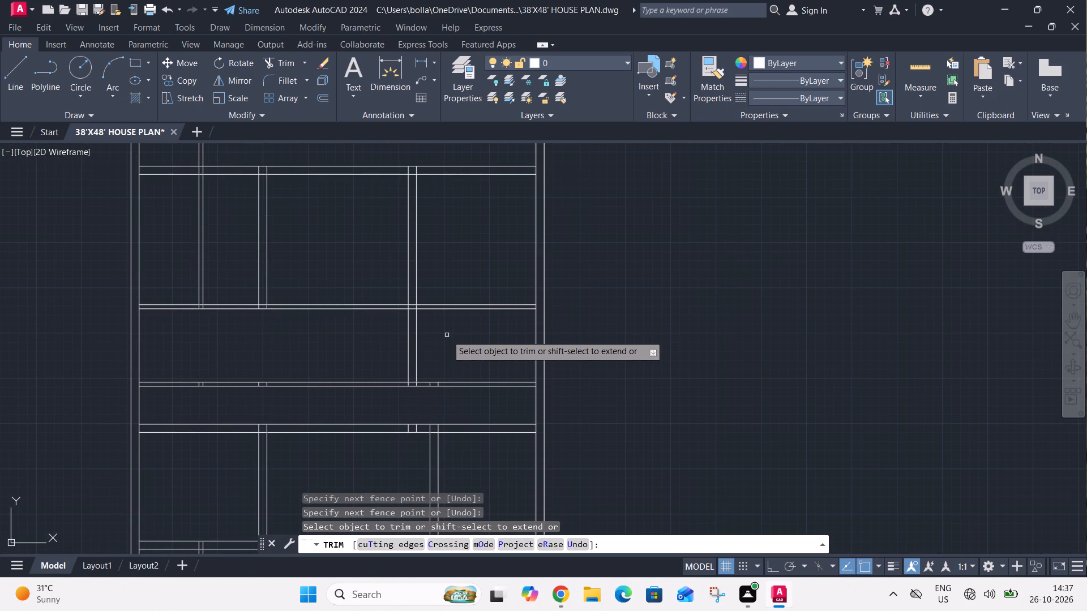
left_click(447, 335)
left_click(384, 326)
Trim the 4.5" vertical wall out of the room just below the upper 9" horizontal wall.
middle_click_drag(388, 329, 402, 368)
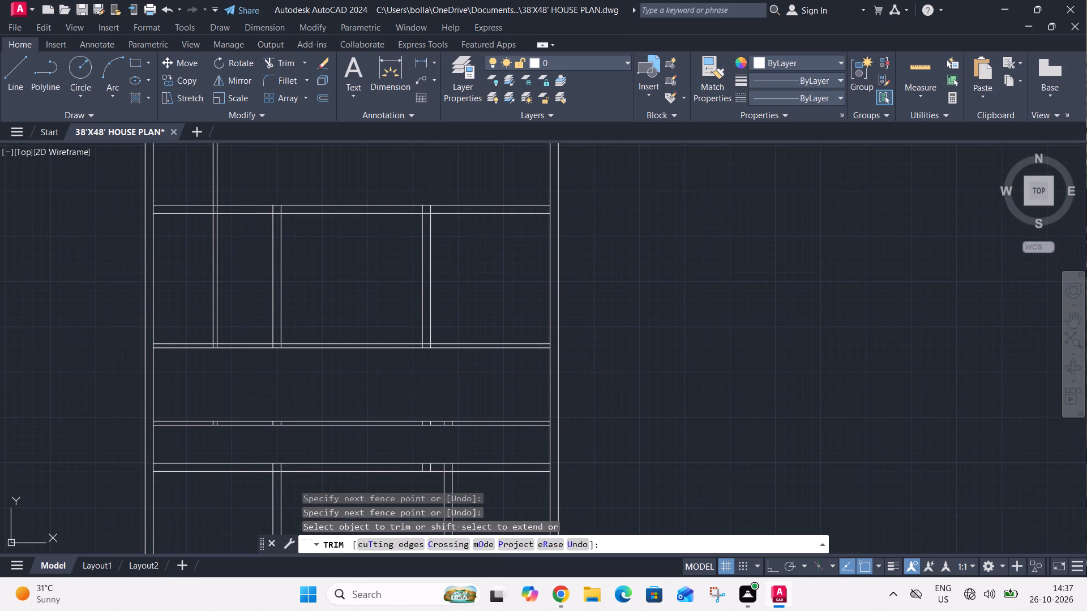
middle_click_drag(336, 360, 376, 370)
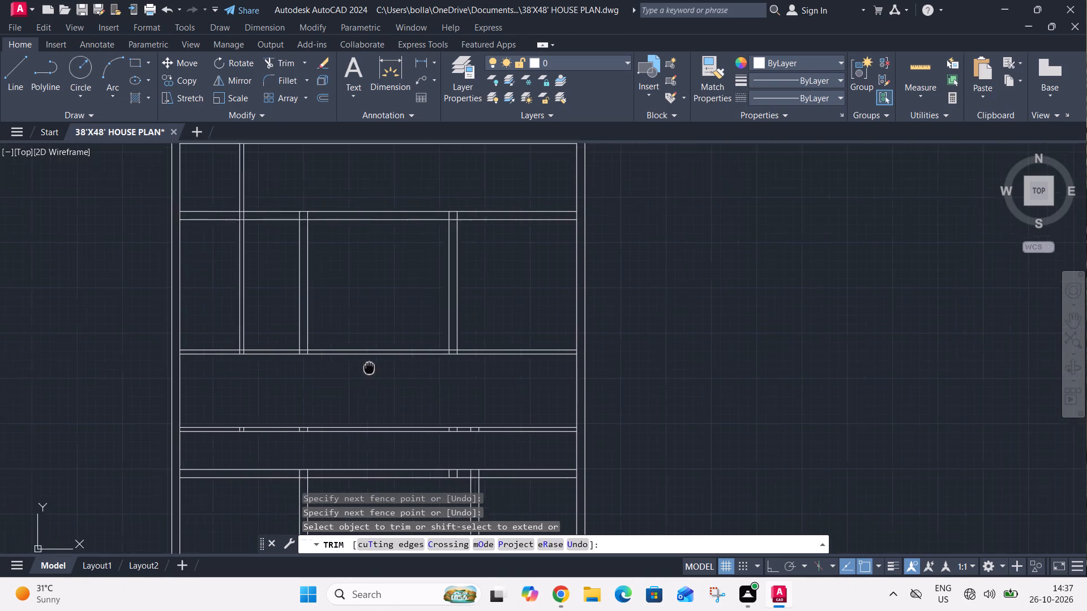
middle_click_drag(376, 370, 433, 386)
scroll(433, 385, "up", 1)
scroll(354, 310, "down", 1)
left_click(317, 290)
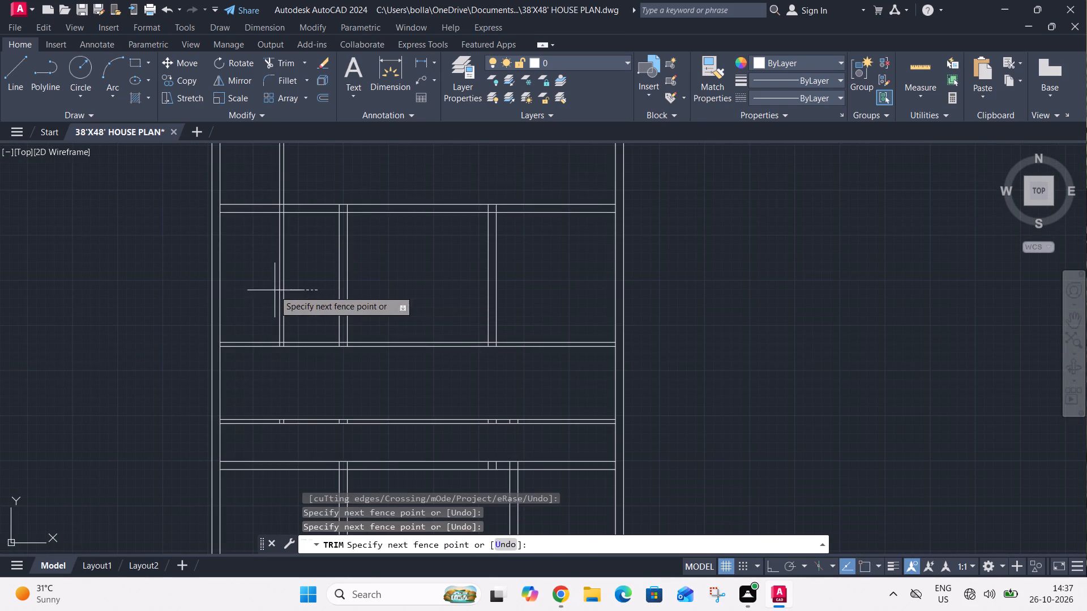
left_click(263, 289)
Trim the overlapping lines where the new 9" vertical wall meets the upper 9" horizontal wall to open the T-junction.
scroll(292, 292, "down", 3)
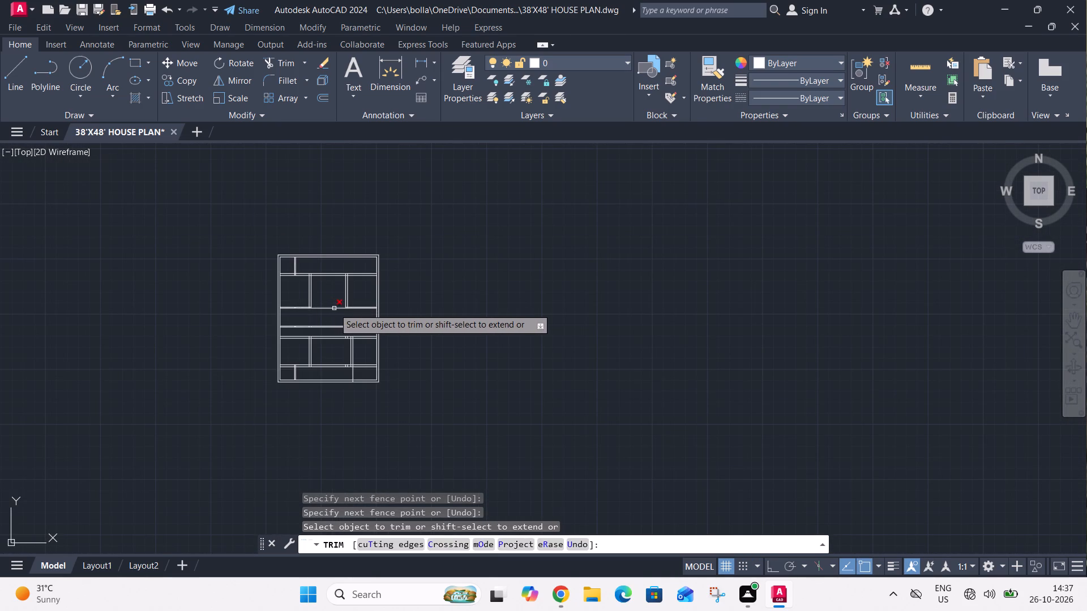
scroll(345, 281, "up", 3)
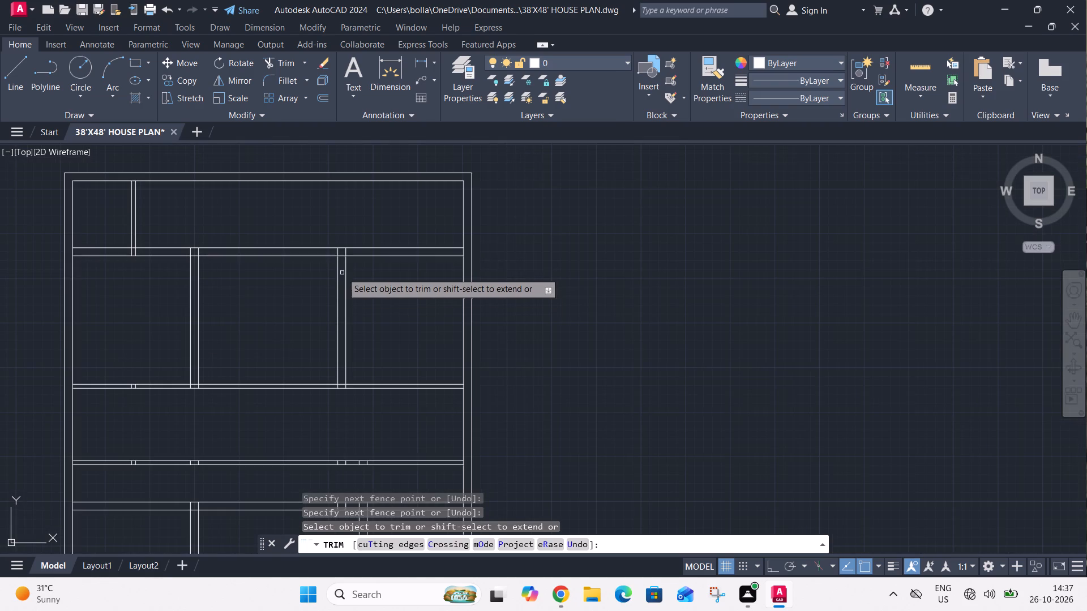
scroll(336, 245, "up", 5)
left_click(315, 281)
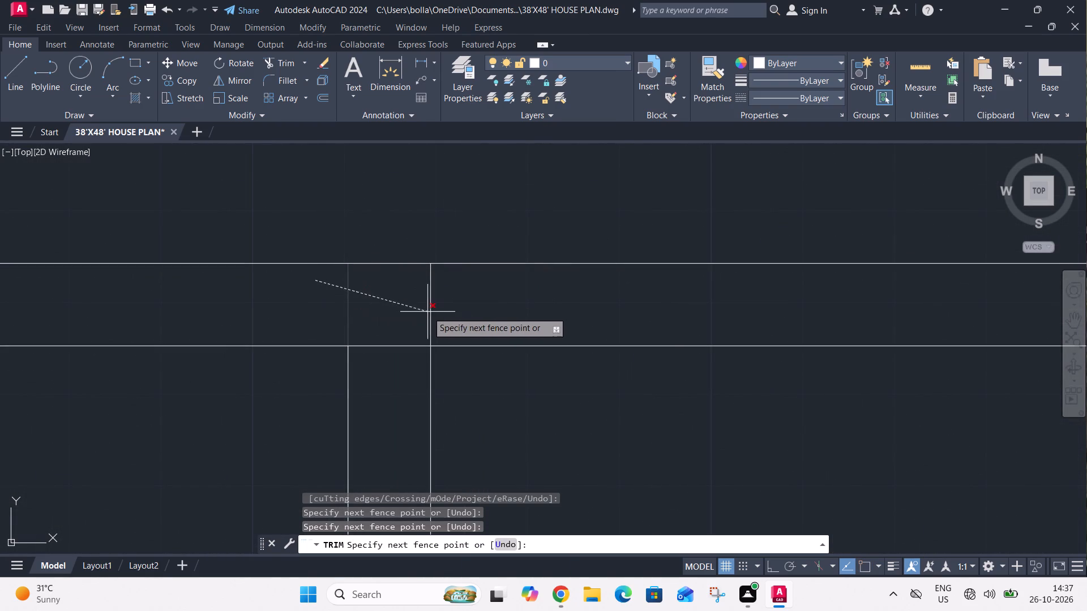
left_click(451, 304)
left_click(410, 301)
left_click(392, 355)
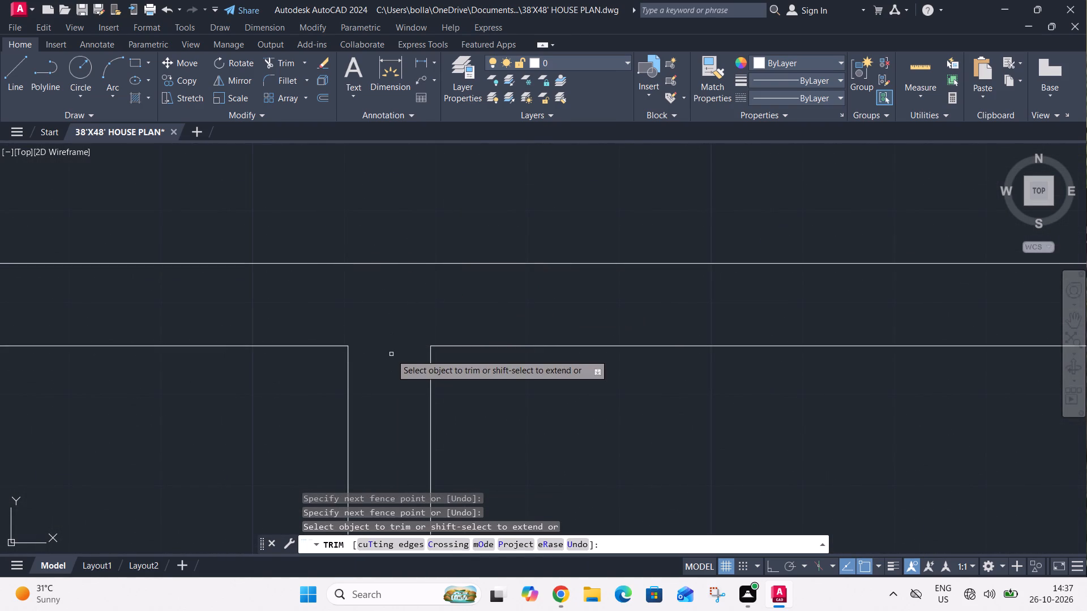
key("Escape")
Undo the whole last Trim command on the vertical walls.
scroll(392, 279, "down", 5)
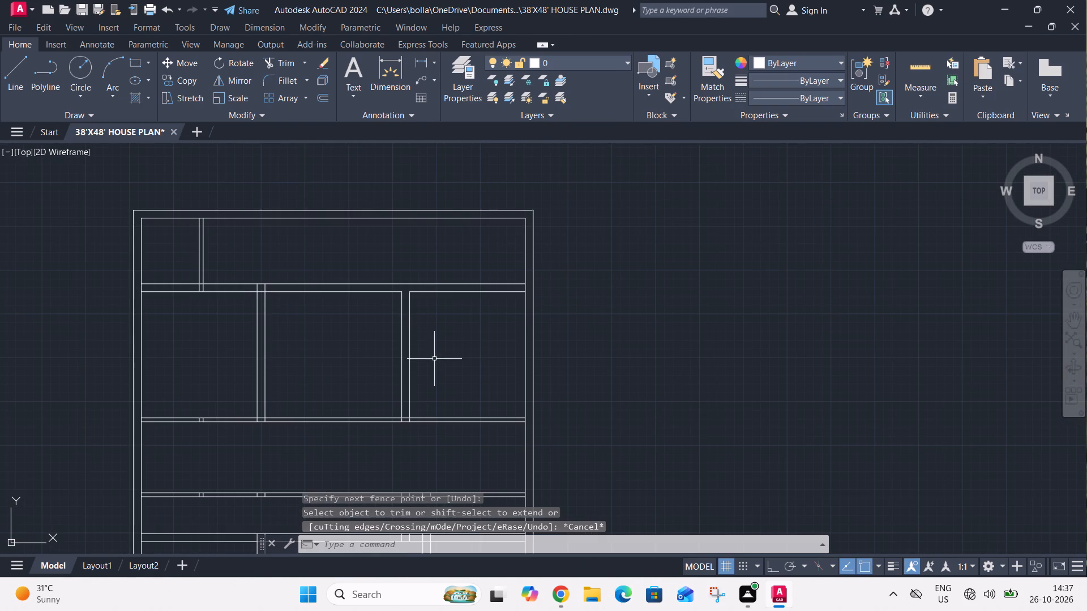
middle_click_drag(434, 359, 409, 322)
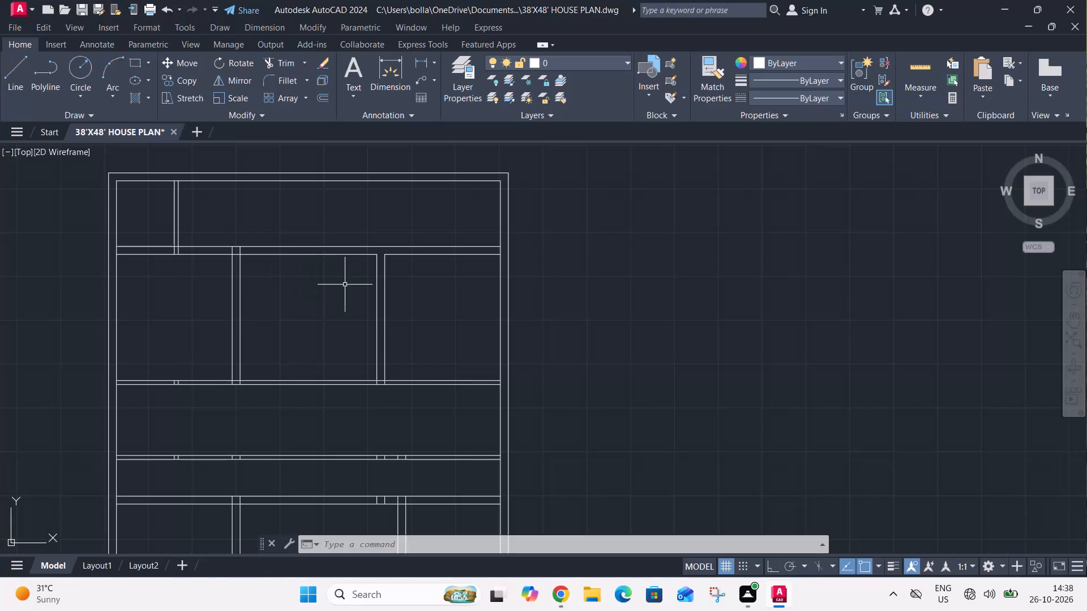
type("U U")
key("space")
Examine the overall wall layout to decide where the next vertical wall belongs.
scroll(373, 294, "down", 2)
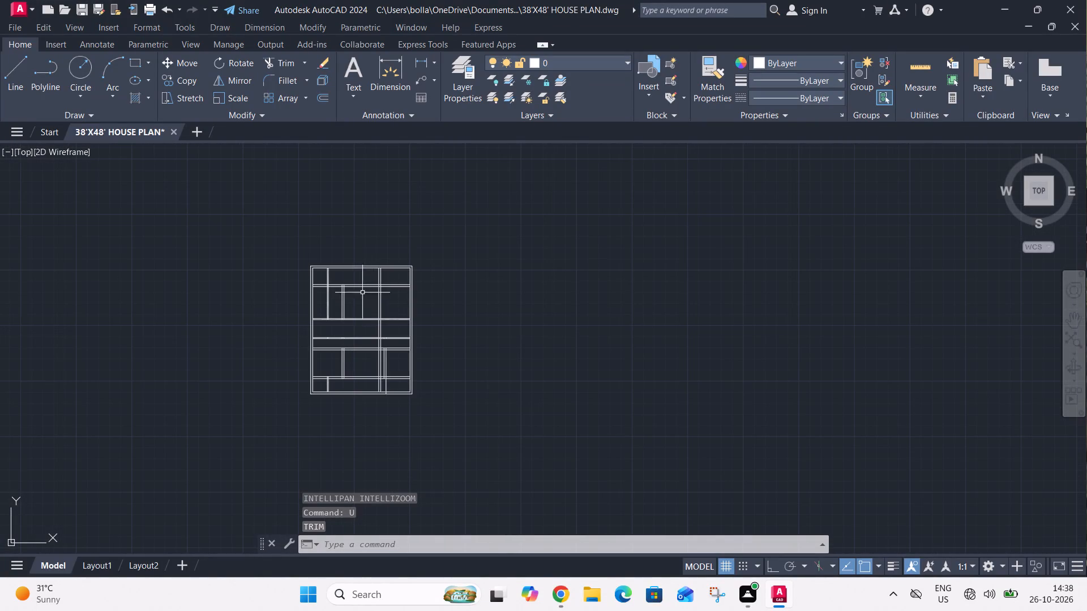
scroll(328, 285, "up", 3)
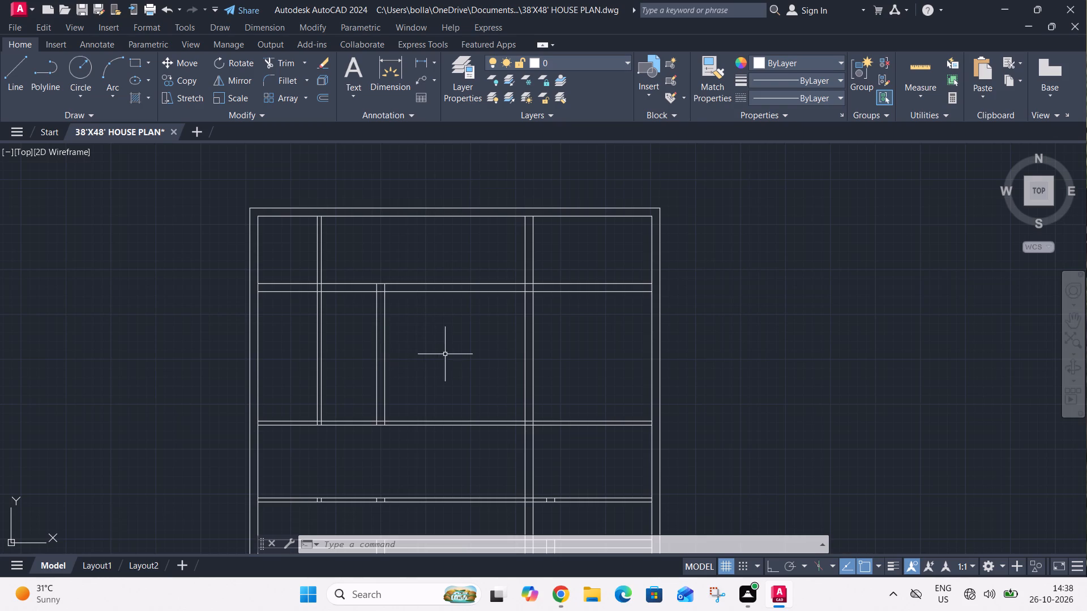
scroll(447, 348, "down", 3)
scroll(472, 382, "up", 2)
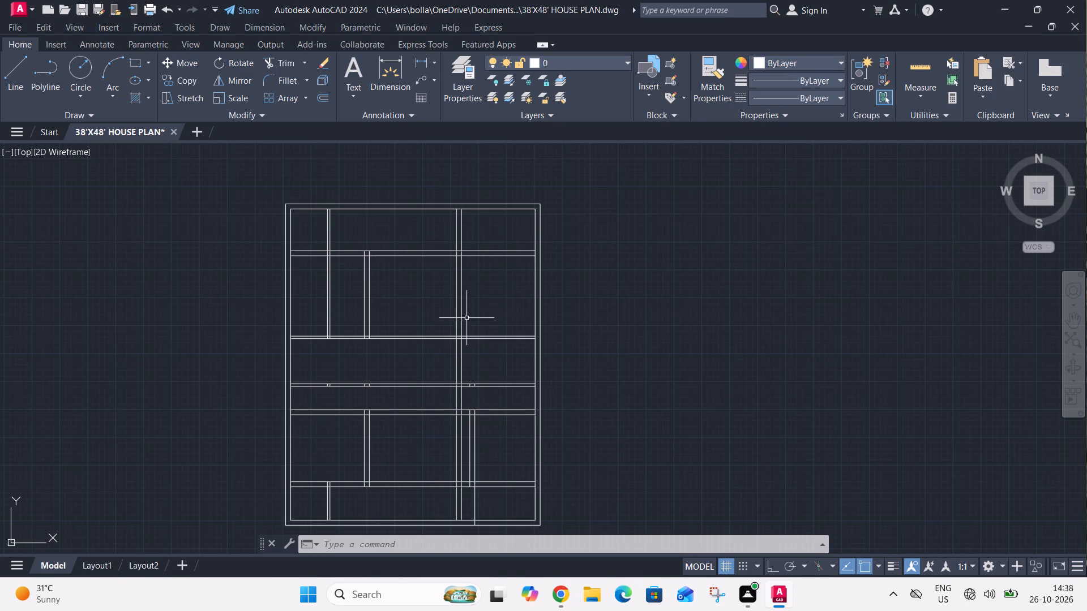
middle_click_drag(467, 317, 459, 352)
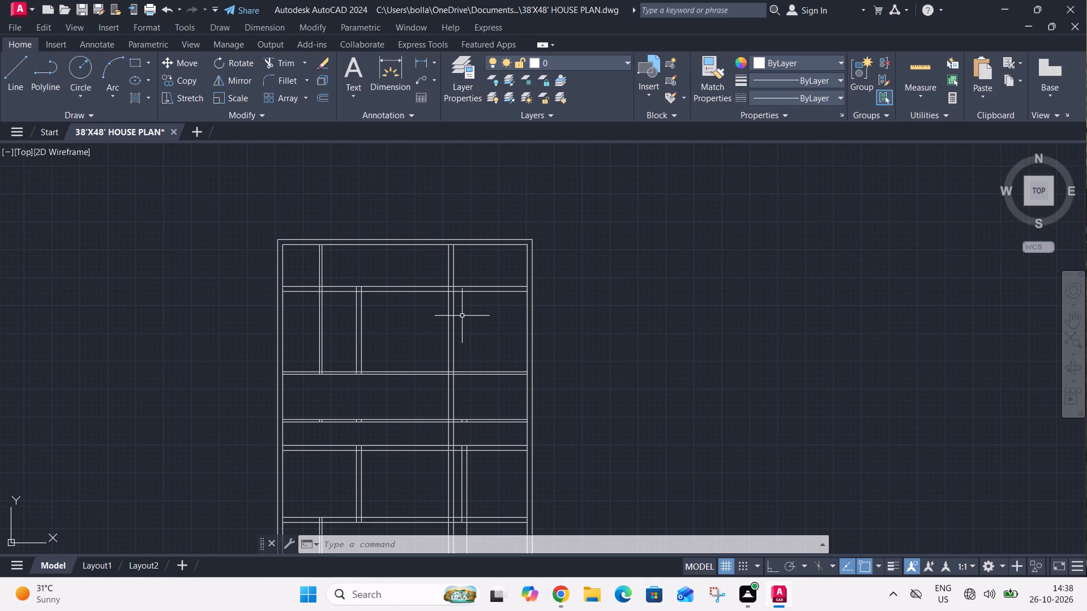
scroll(472, 295, "down", 2)
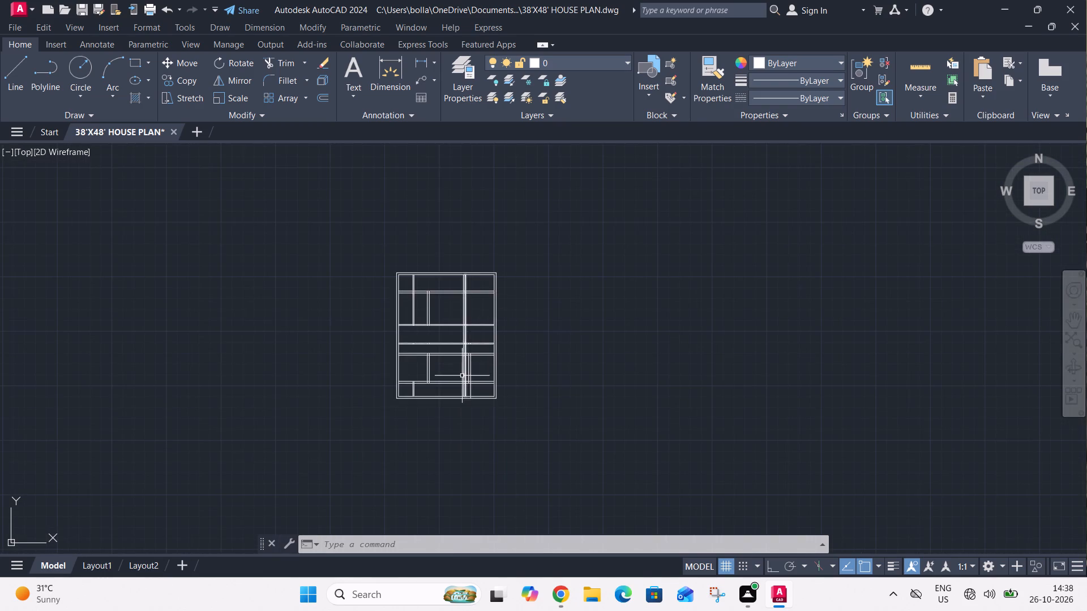
scroll(461, 377, "up", 2)
middle_click_drag(493, 367, 471, 459)
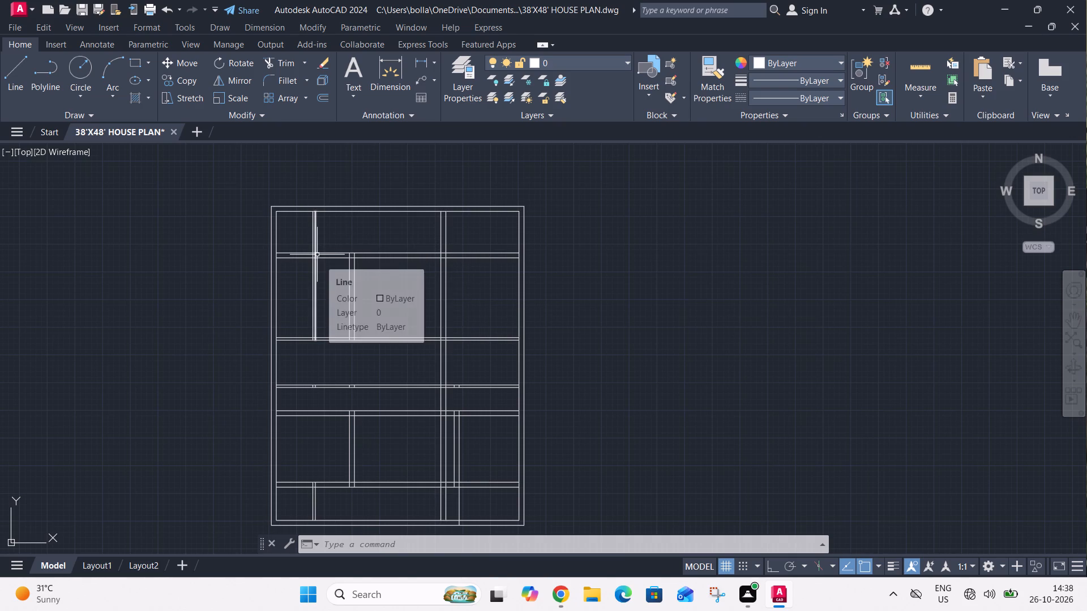
Offset the right line of the upper 4.5" vertical wall 12'6" to the right.
scroll(314, 256, "up", 1)
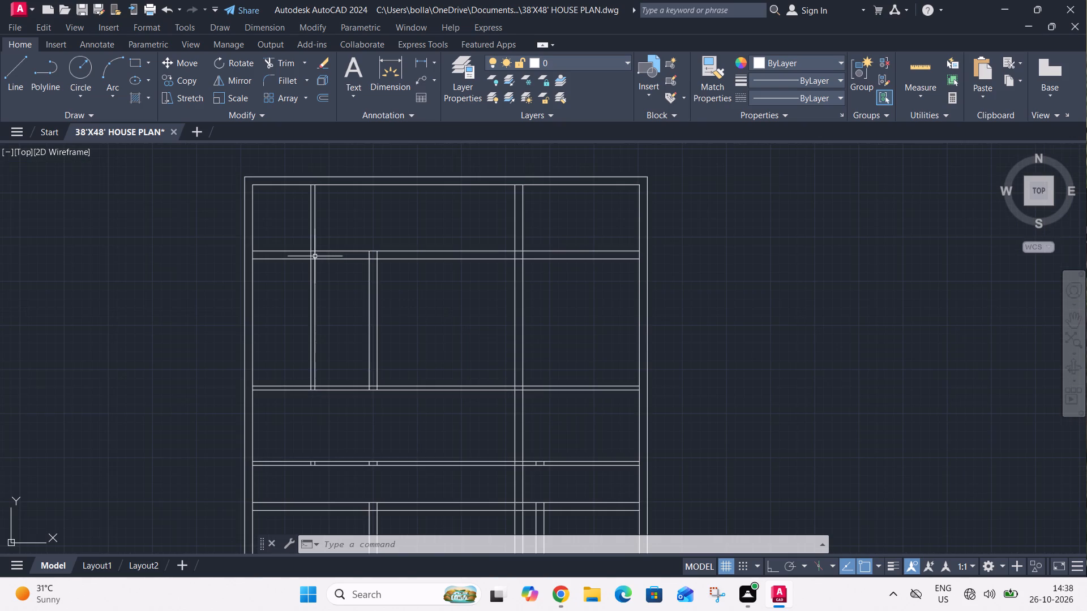
type("O")
key("space")
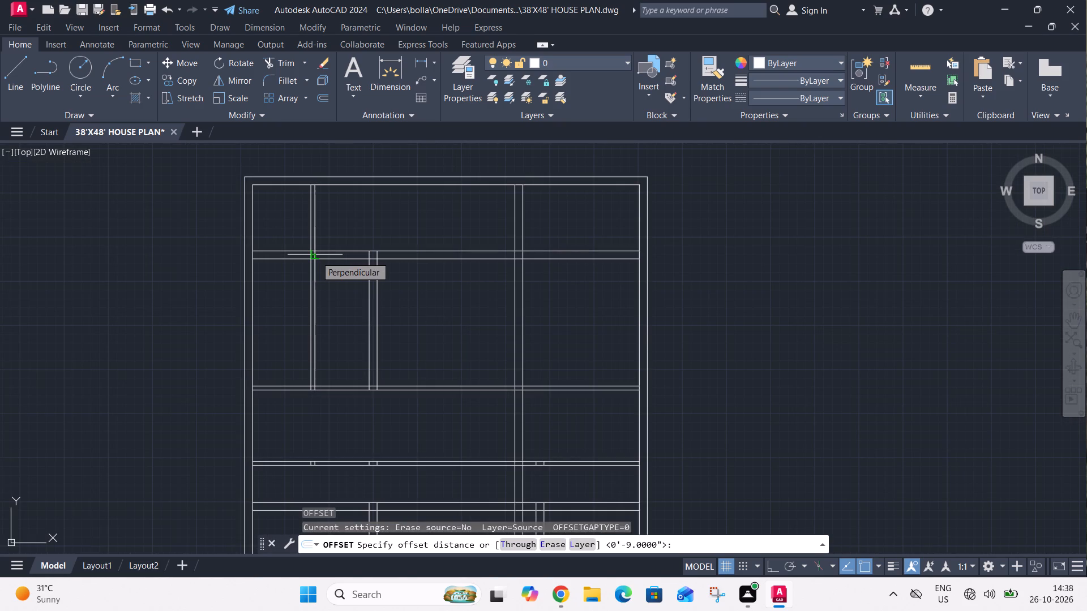
type("12")
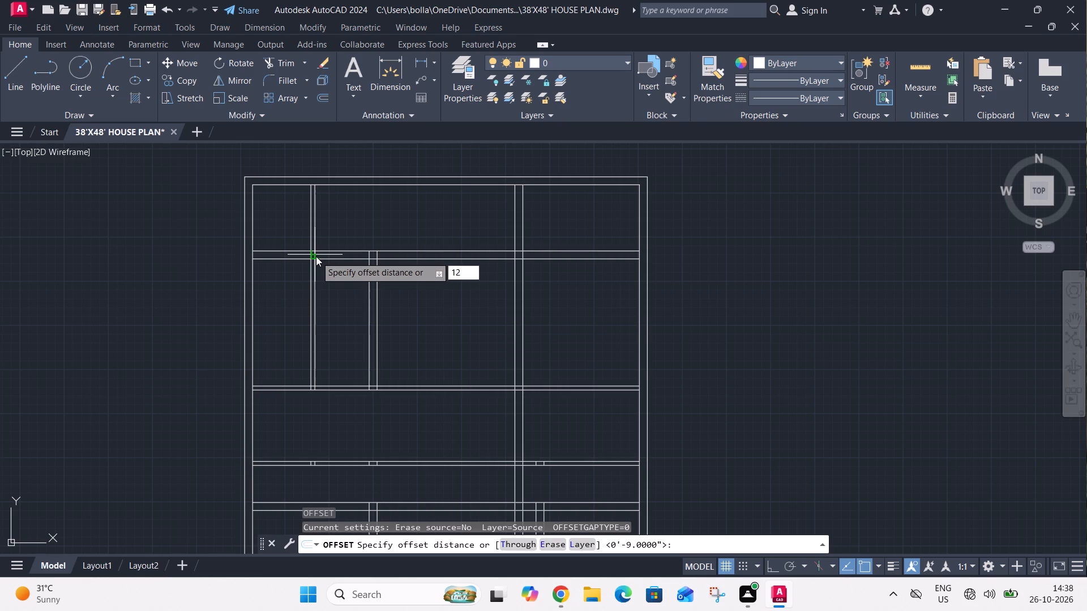
type("'6")
key("shift+quotedbl")
key("Return")
left_click(313, 238)
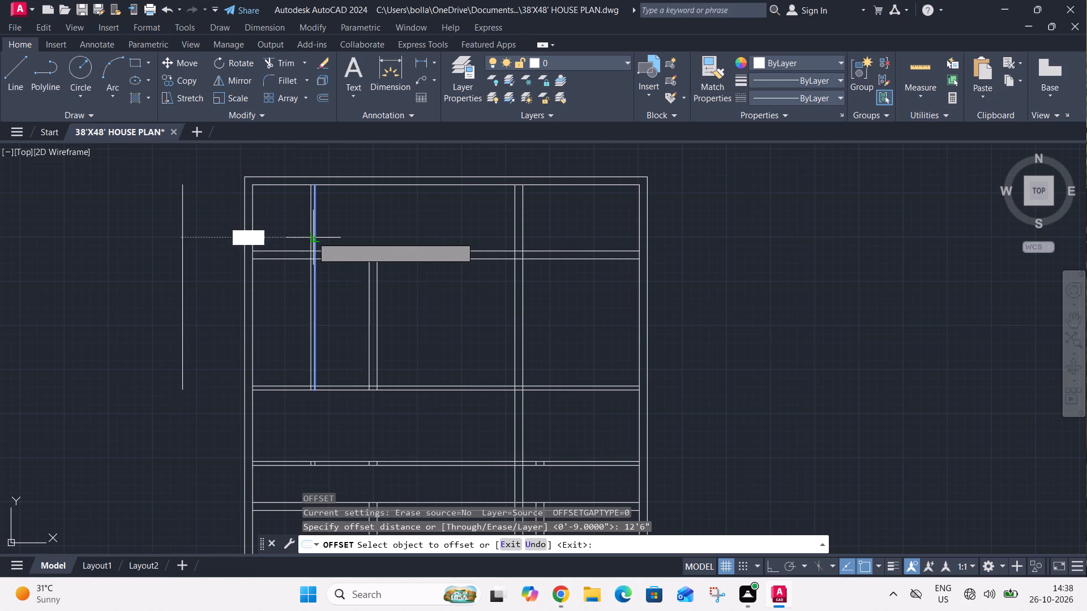
left_click(349, 248)
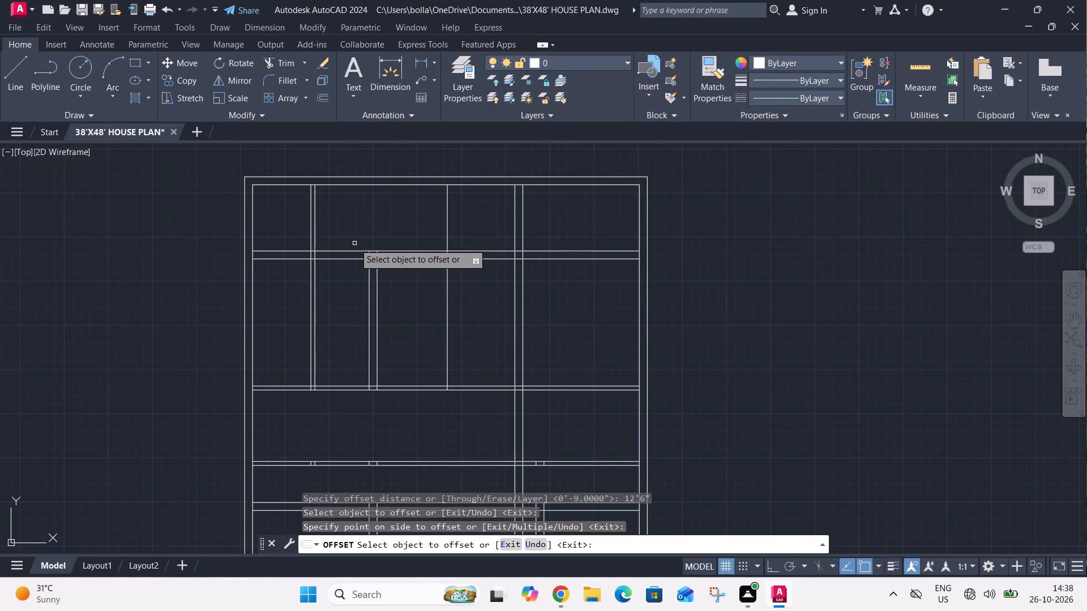
key("Escape")
Offset the new vertical line 9" to the right to give the wall its thickness.
type("O")
key("space")
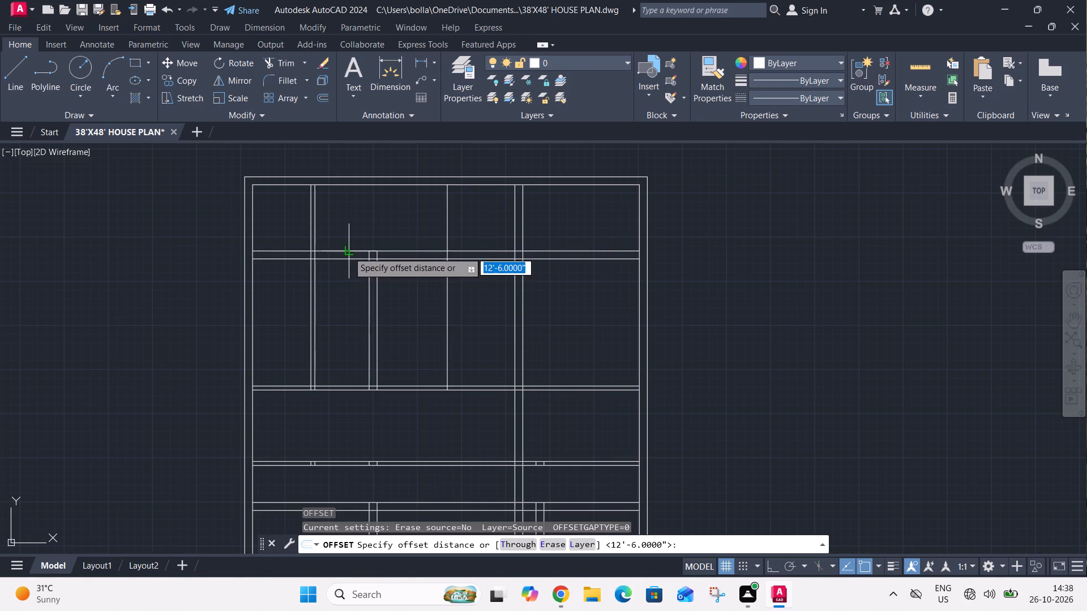
type("9\"")
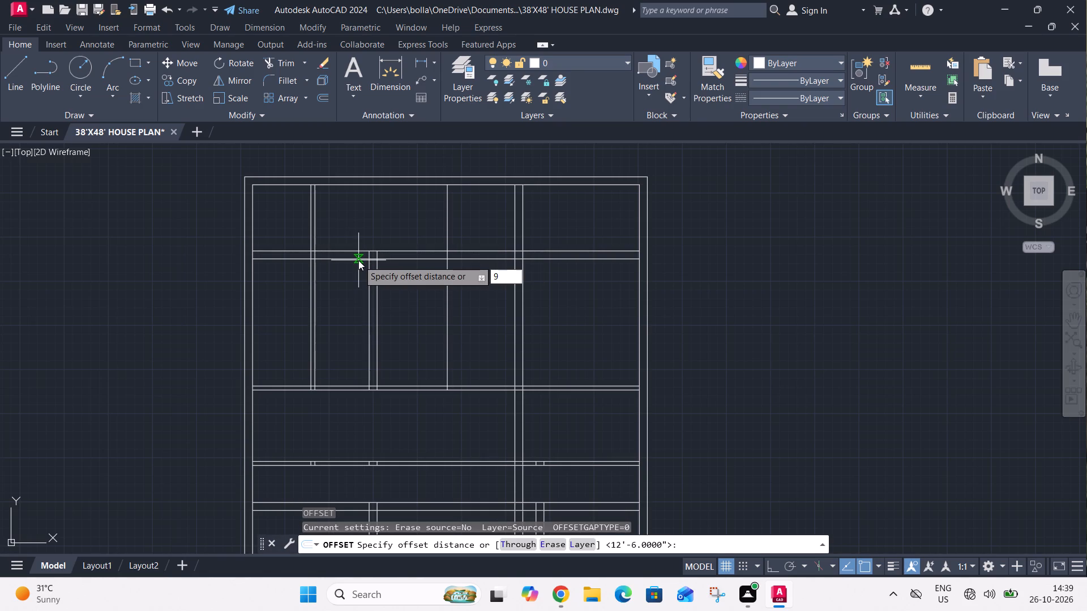
key("Return")
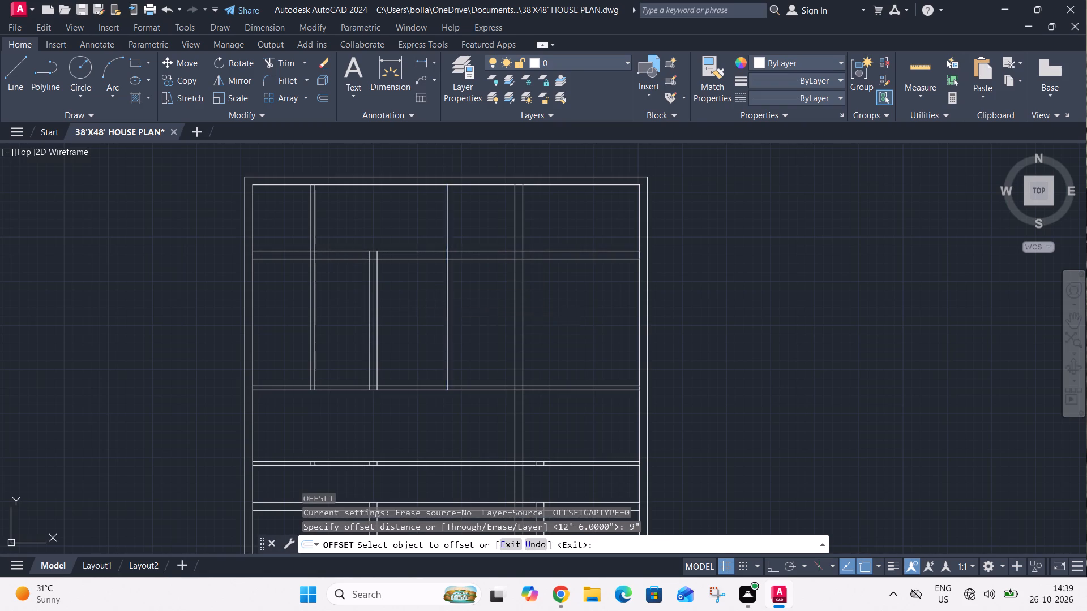
left_click(446, 304)
left_click(465, 313)
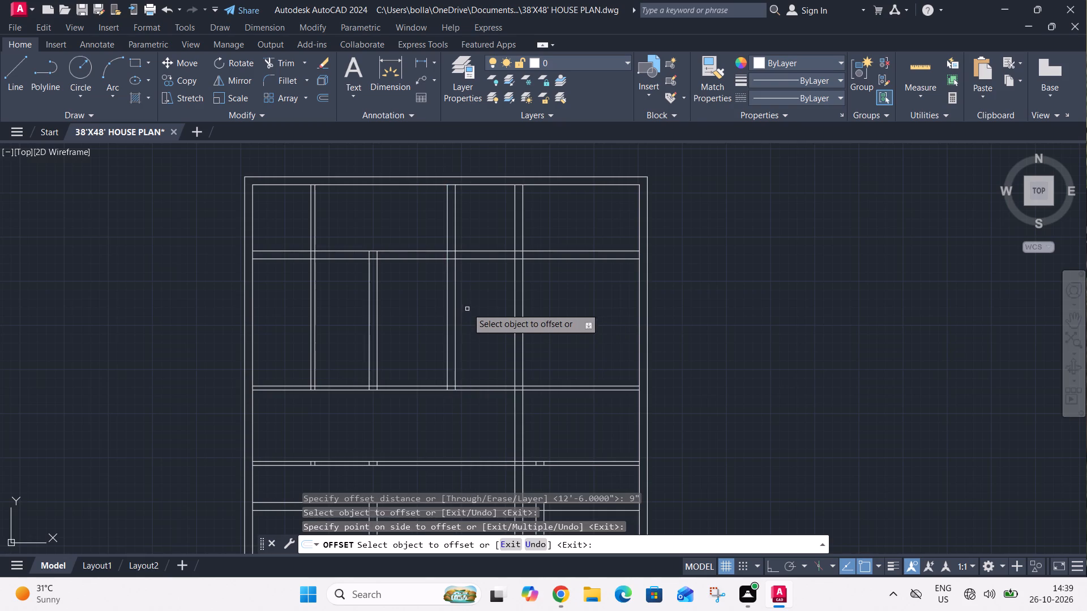
scroll(471, 290, "down", 2)
scroll(455, 329, "up", 1)
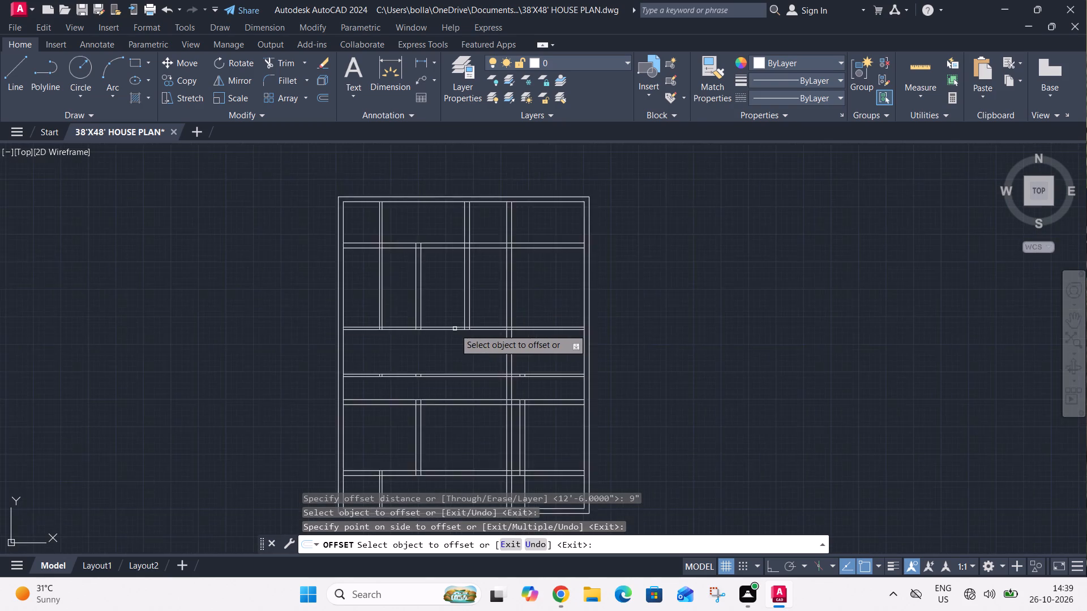
scroll(455, 329, "up", 1)
key("Escape")
Offset the right line of the new 9" vertical wall 12'6" to the right.
middle_click_drag(483, 313, 478, 318)
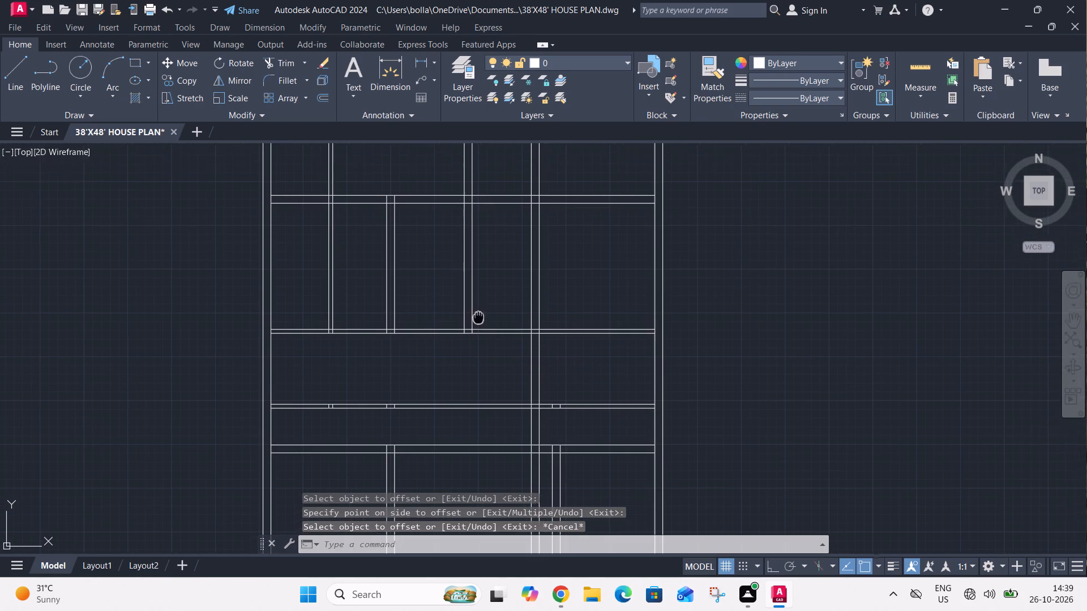
middle_click_drag(478, 318, 421, 350)
key("o")
key("space")
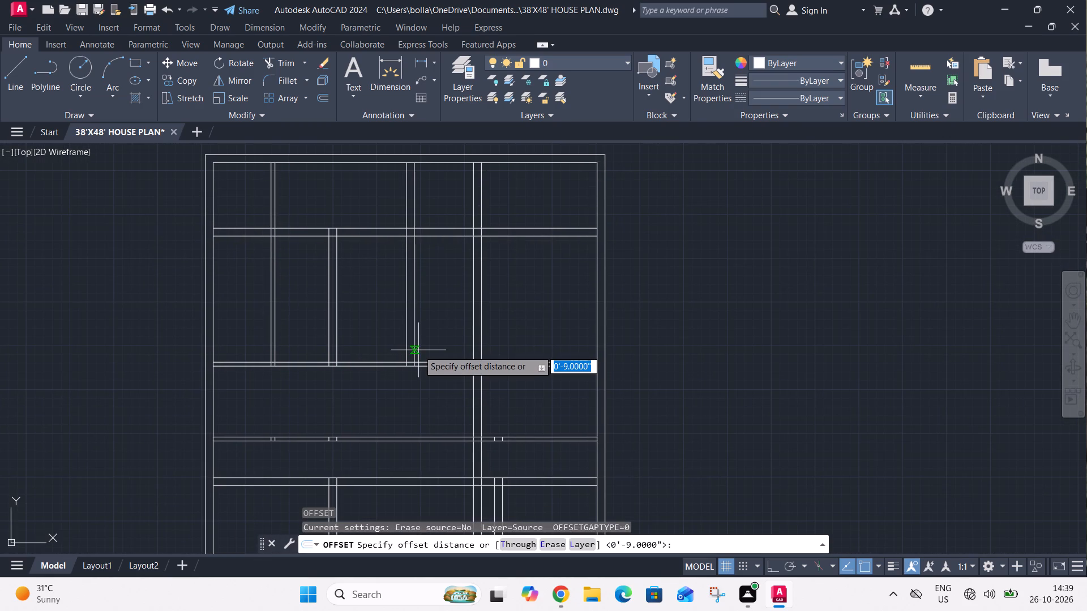
type("12'6\"")
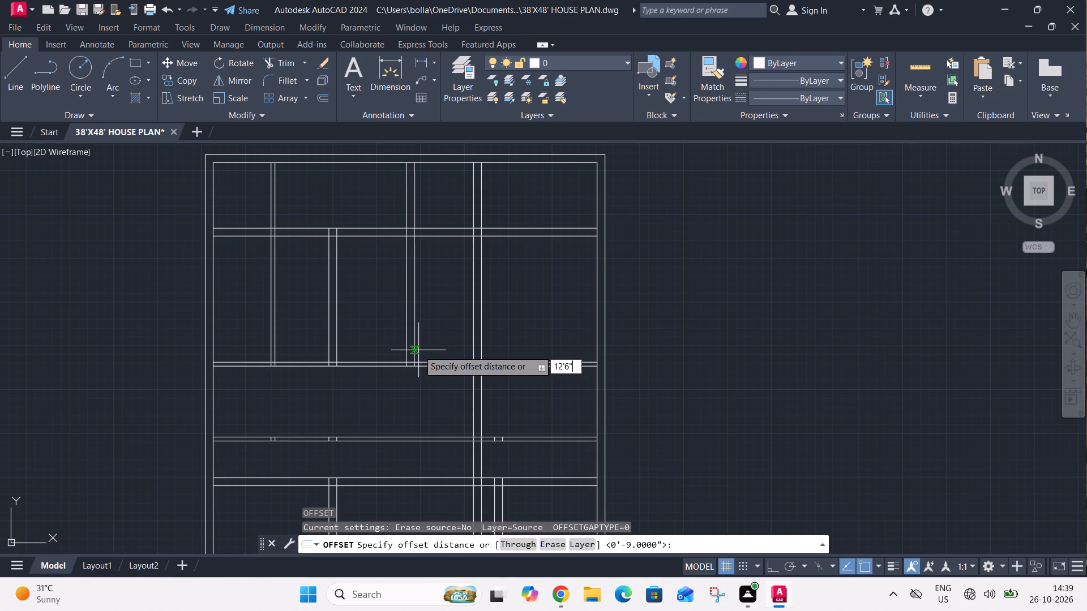
key("Return")
left_click(414, 342)
left_click(451, 352)
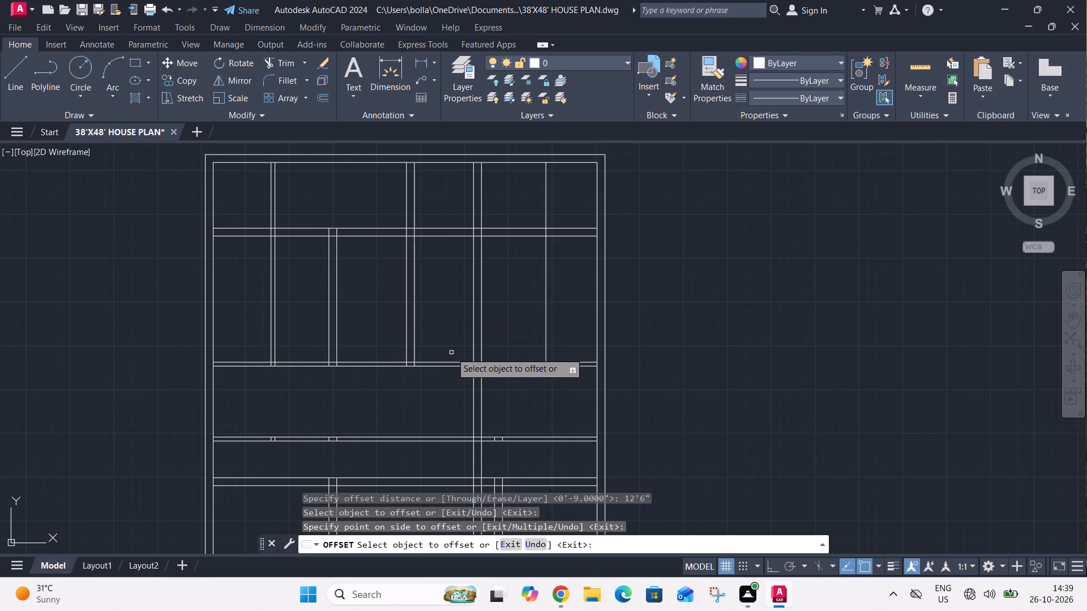
key("Escape")
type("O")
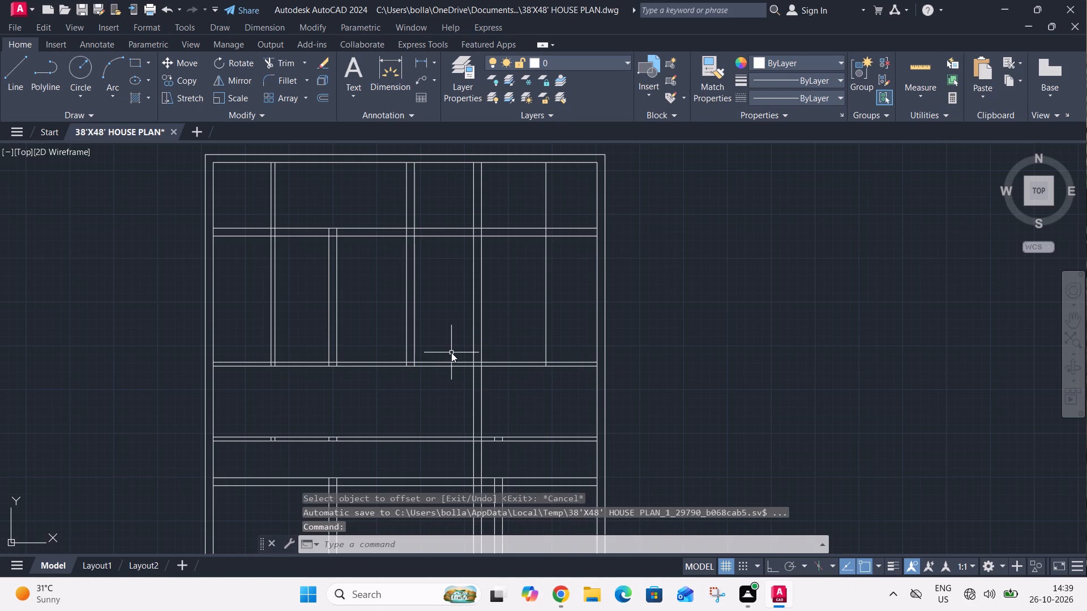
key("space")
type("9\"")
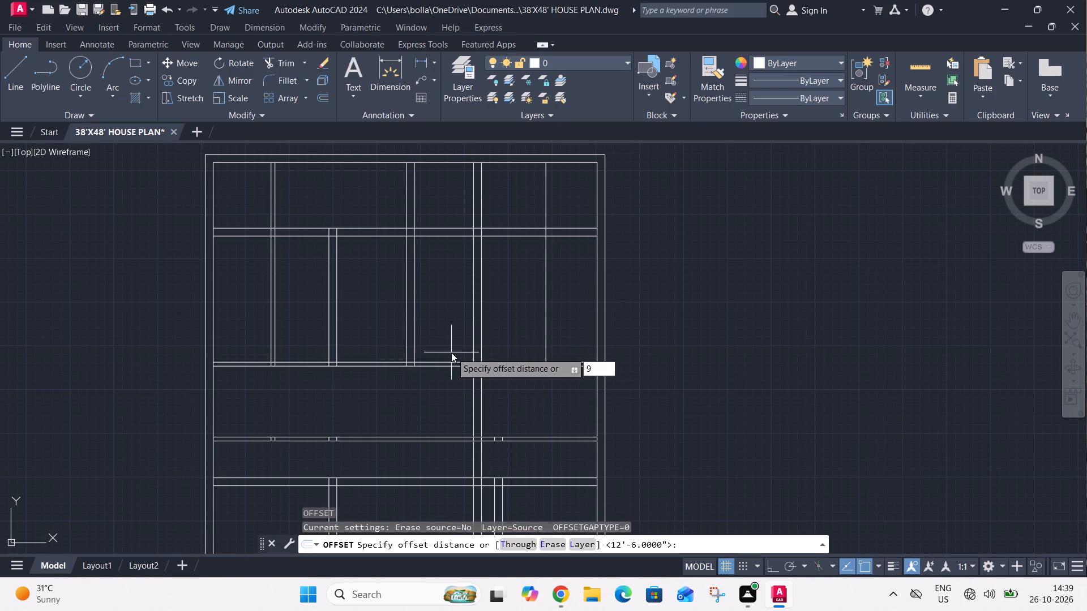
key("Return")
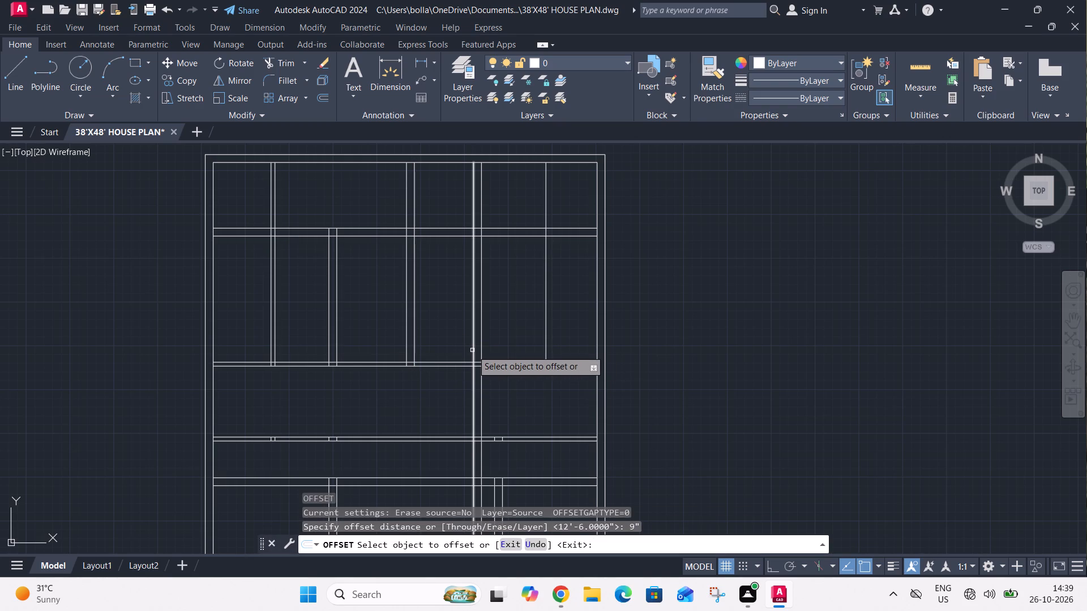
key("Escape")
Offset the newest vertical line, in the upper rooms near the right outer wall, 4.5" to the right to give the wall its thickness.
type("O 4.5\"")
key("Return")
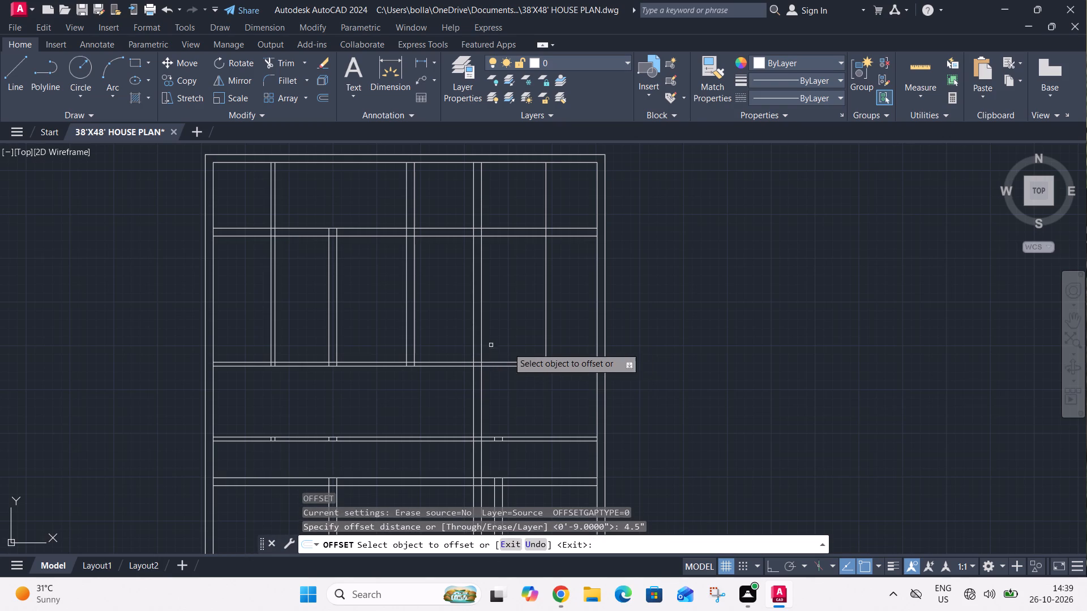
left_click(546, 329)
left_click(562, 335)
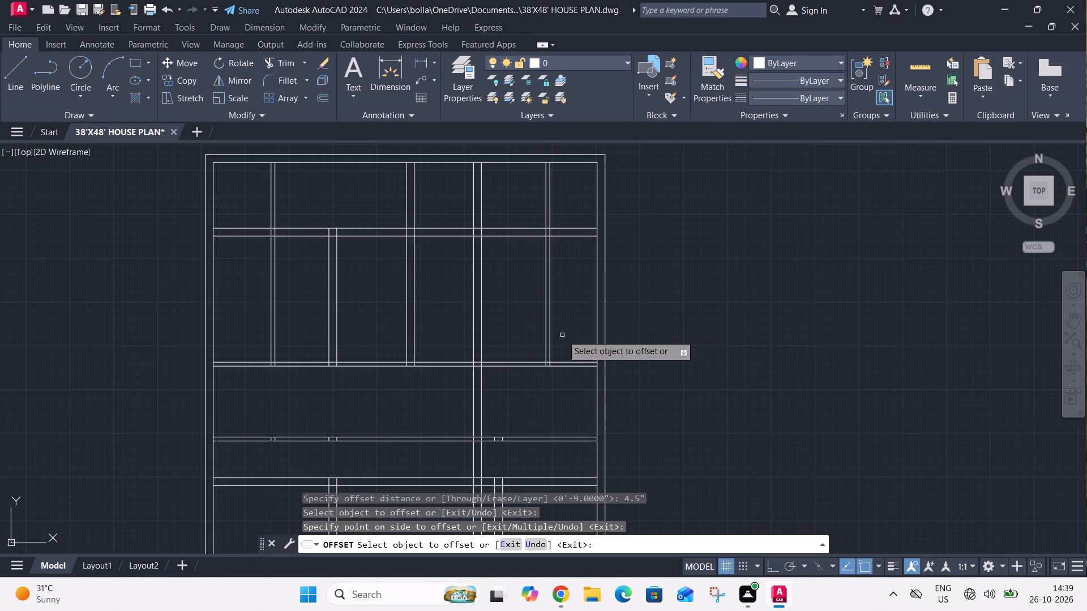
key("grave")
key("Escape")
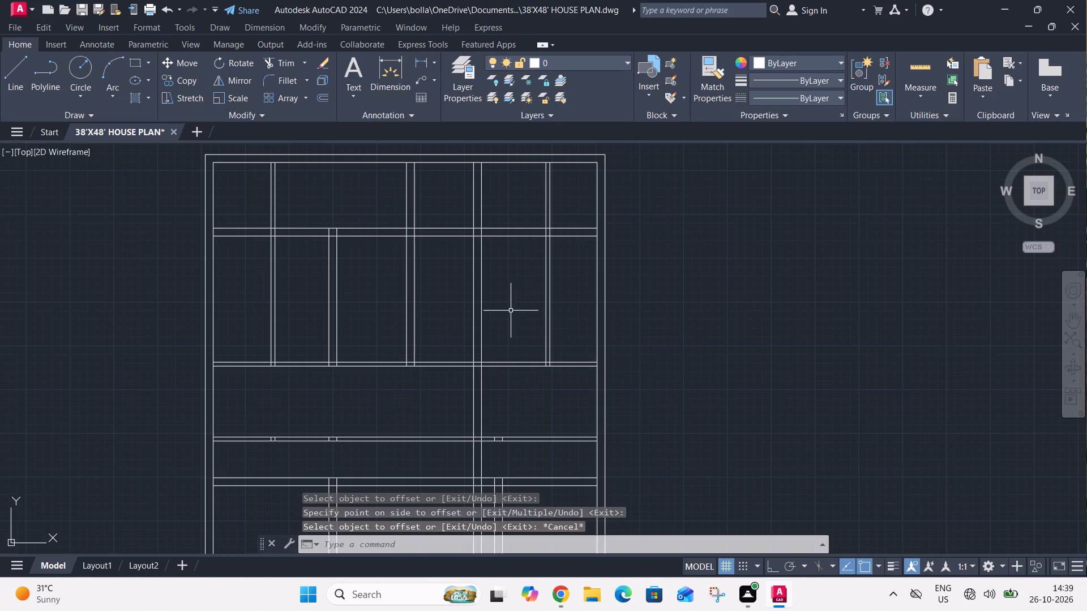
Erase both lines of the long 9" vertical wall just left of the new 4.5" wall.
left_click(503, 300)
left_click(470, 311)
key("Delete")
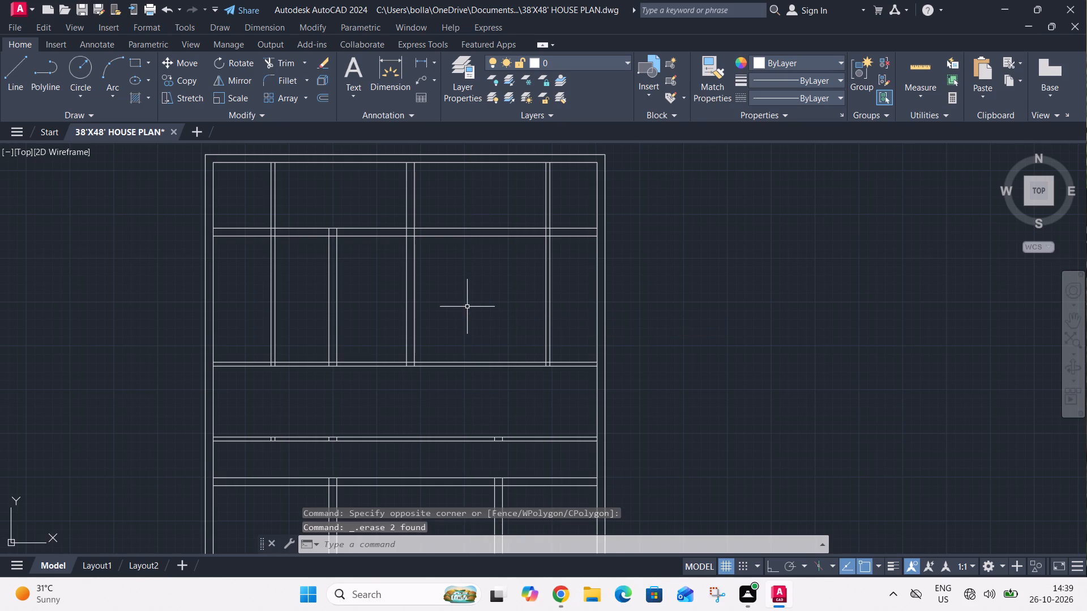
Erase both lines of the short 9" vertical wall between the upper-left 4.5" wall and the middle 9" wall.
scroll(467, 306, "down", 2)
middle_click_drag(468, 304, 439, 335)
scroll(388, 330, "up", 2)
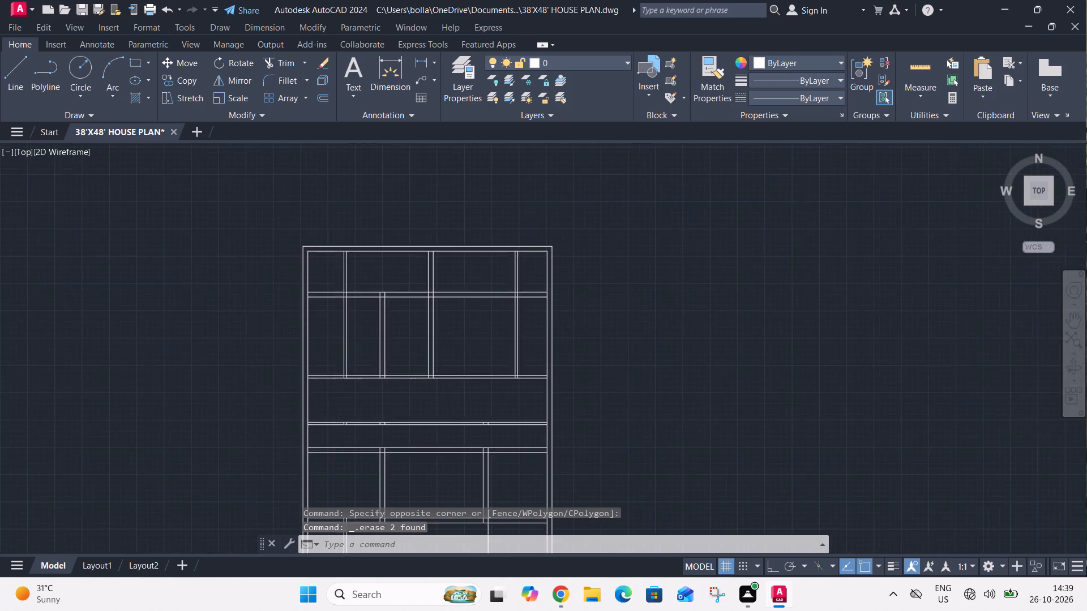
scroll(387, 330, "up", 1)
left_click(396, 332)
left_click(347, 341)
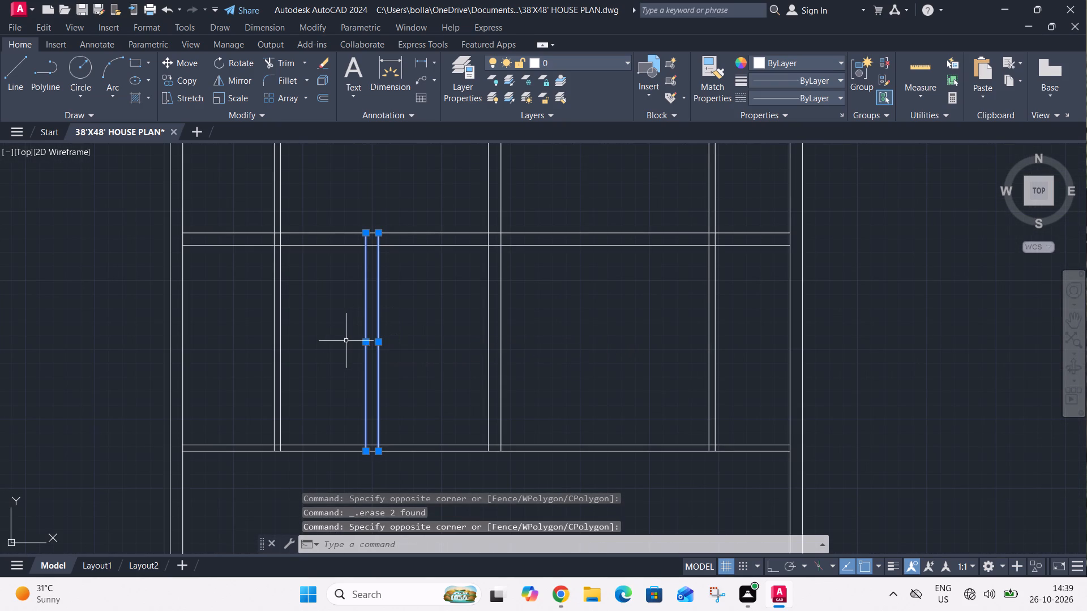
key("Delete")
Offset the inner line of the top outer wall 12' downward.
middle_click_drag(340, 335, 348, 378)
scroll(349, 377, "down", 1)
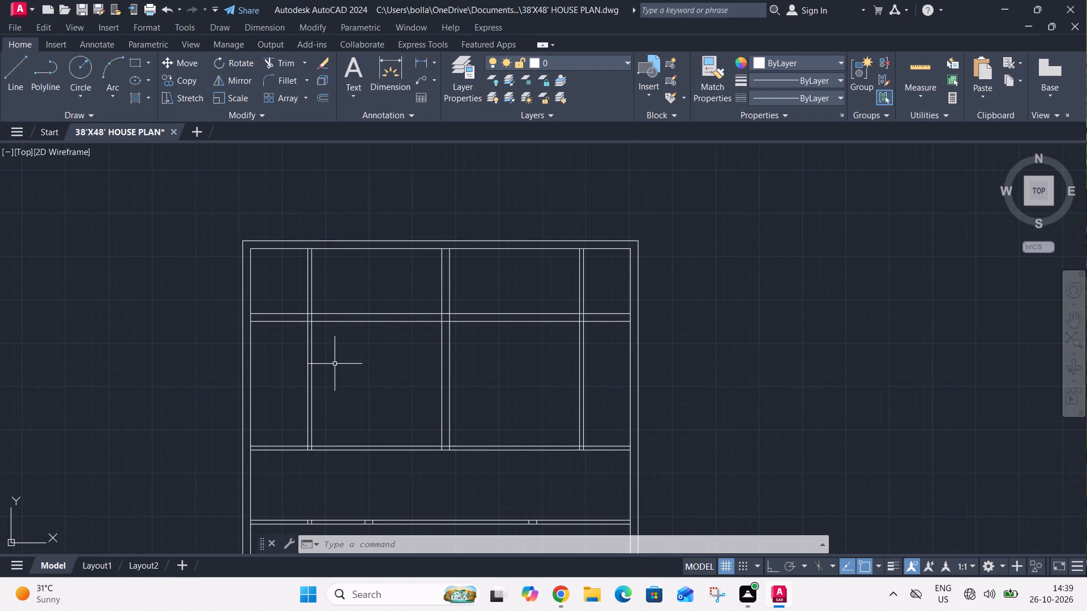
middle_click_drag(341, 368, 331, 322)
middle_click(331, 321)
scroll(341, 312, "down", 1)
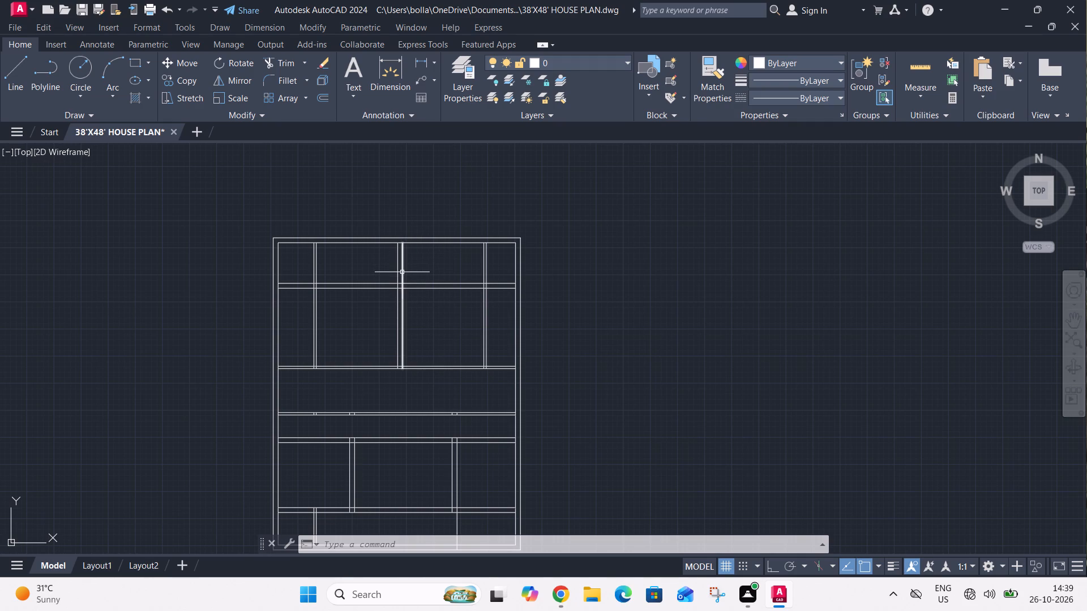
type("O 12'")
key("Return")
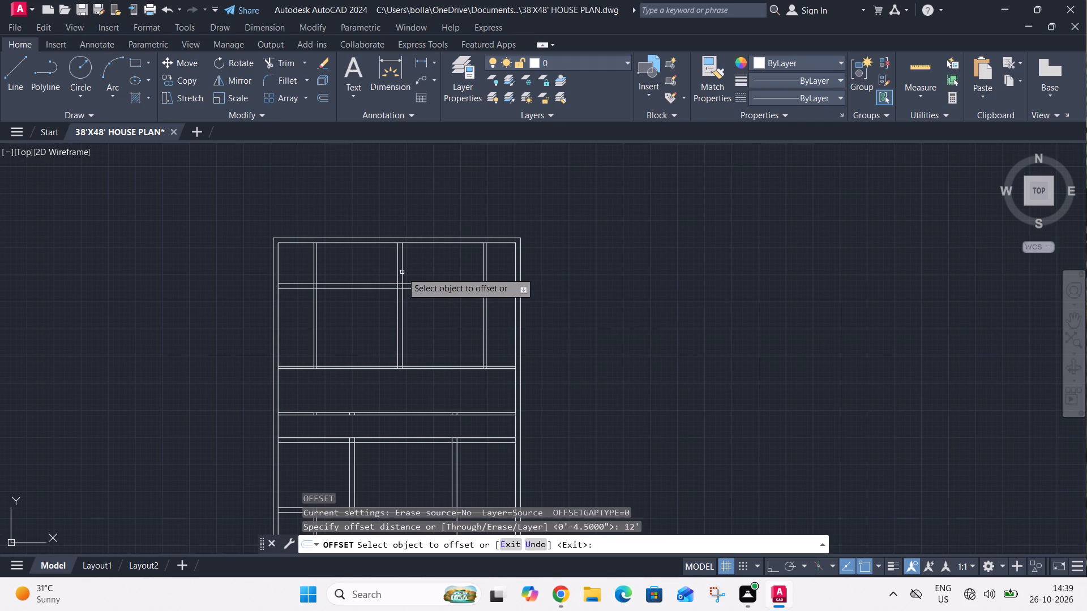
left_click(371, 243)
left_click(365, 257)
key("Escape")
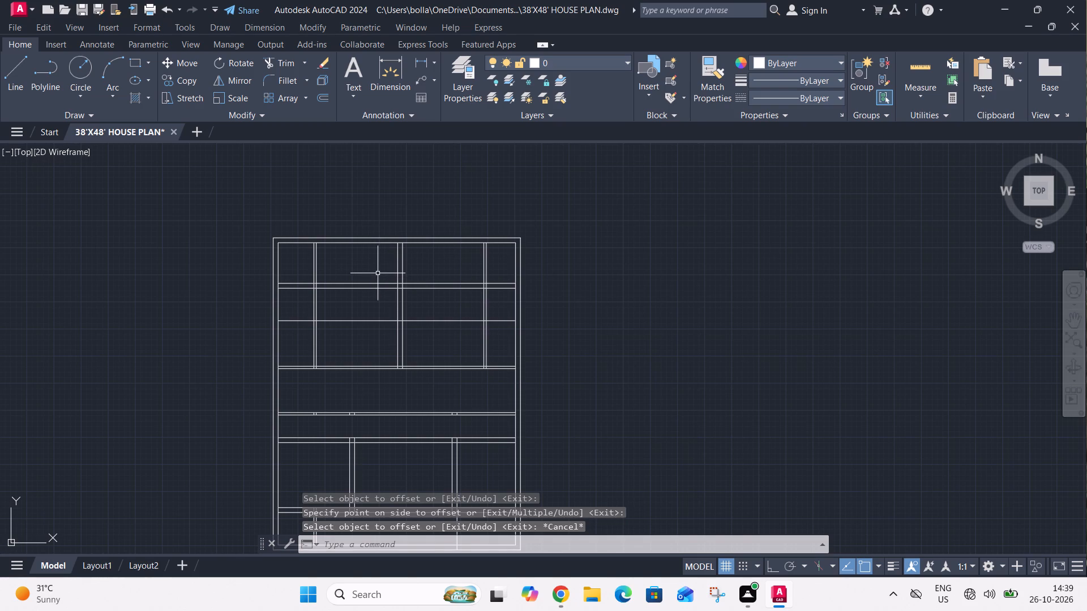
Offset the new horizontal line 9" downward to give the wall its thickness.
type("O 4")
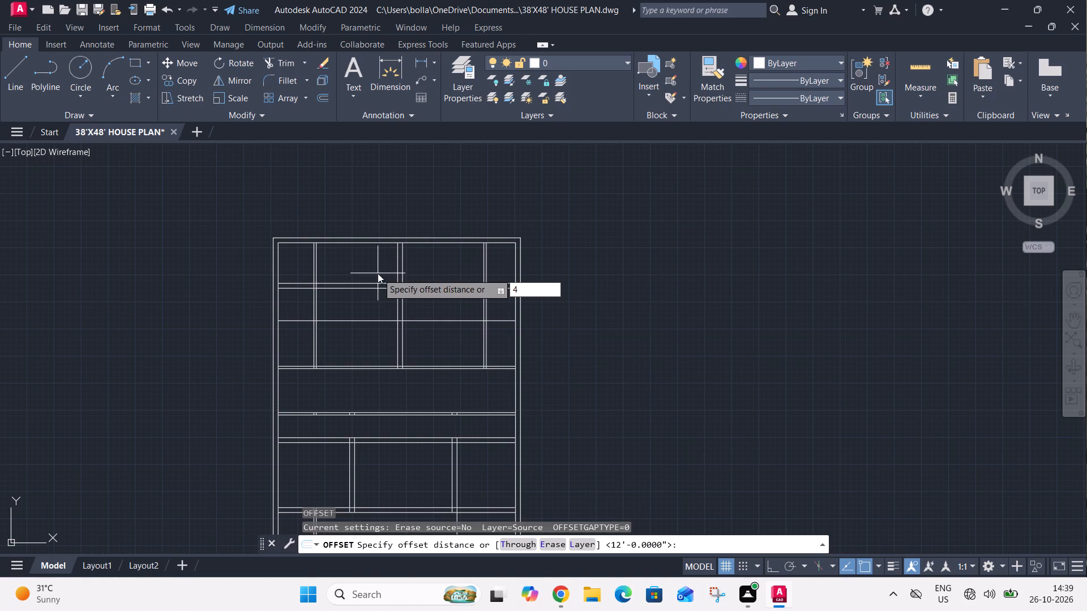
key("BackSpace")
key("9")
key("shift+quotedbl")
key("Return")
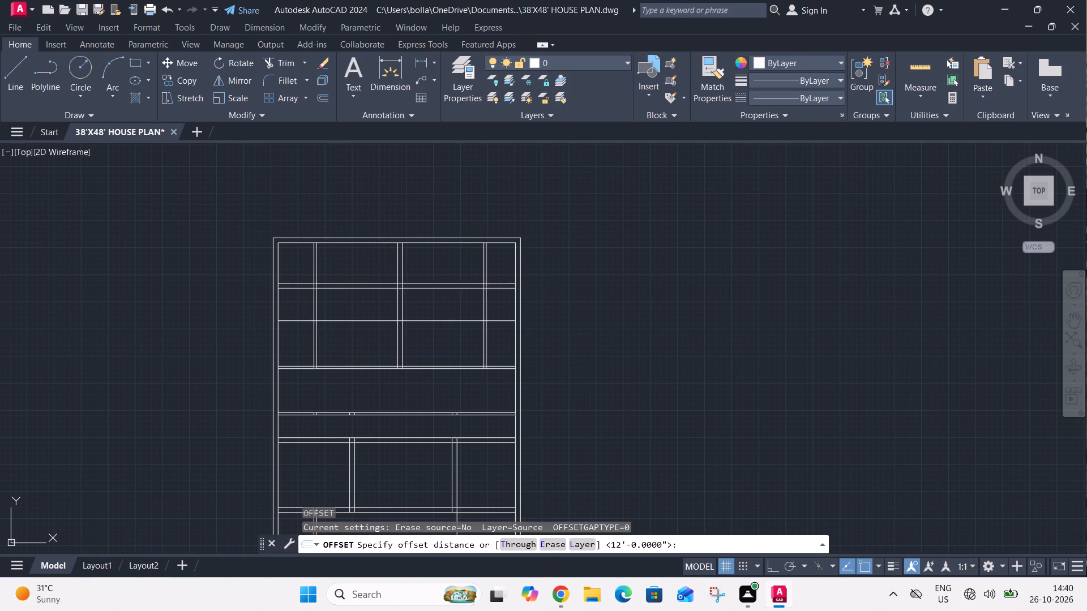
left_click(367, 321)
left_click(362, 335)
key("Escape")
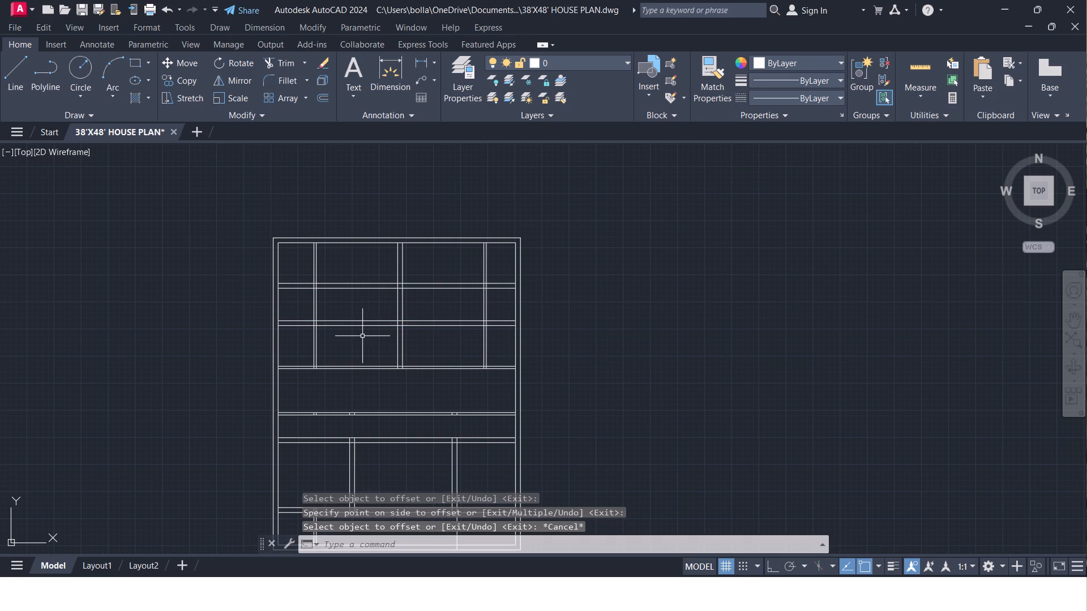
Trim the left 4.5" vertical wall below the new 9" horizontal wall, plus the next horizontal wall's segments left of the middle wall.
type("TR")
key("space")
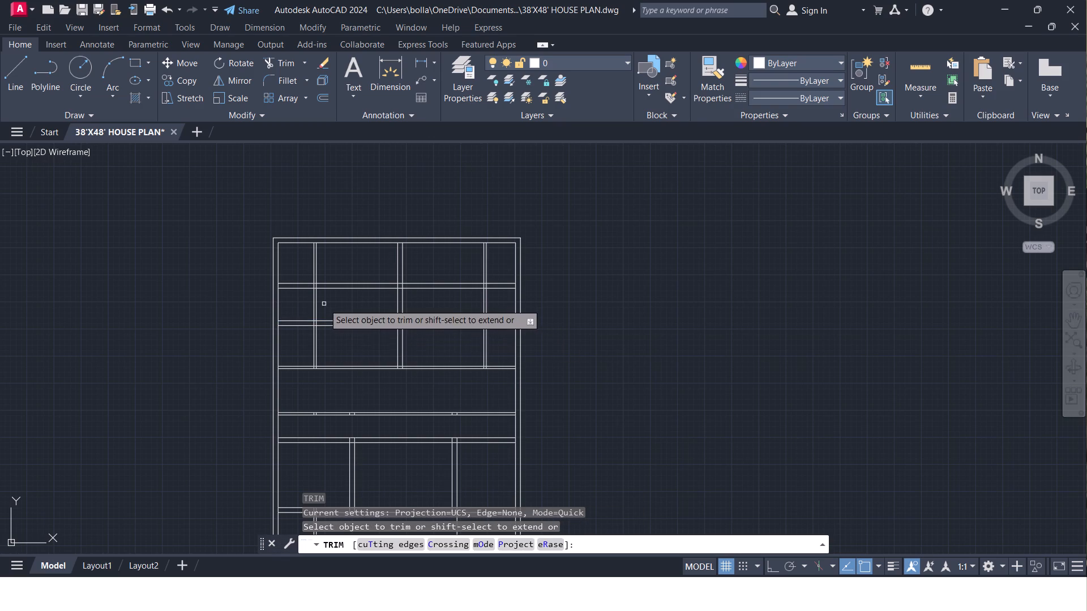
left_click(298, 332)
double_click(332, 348)
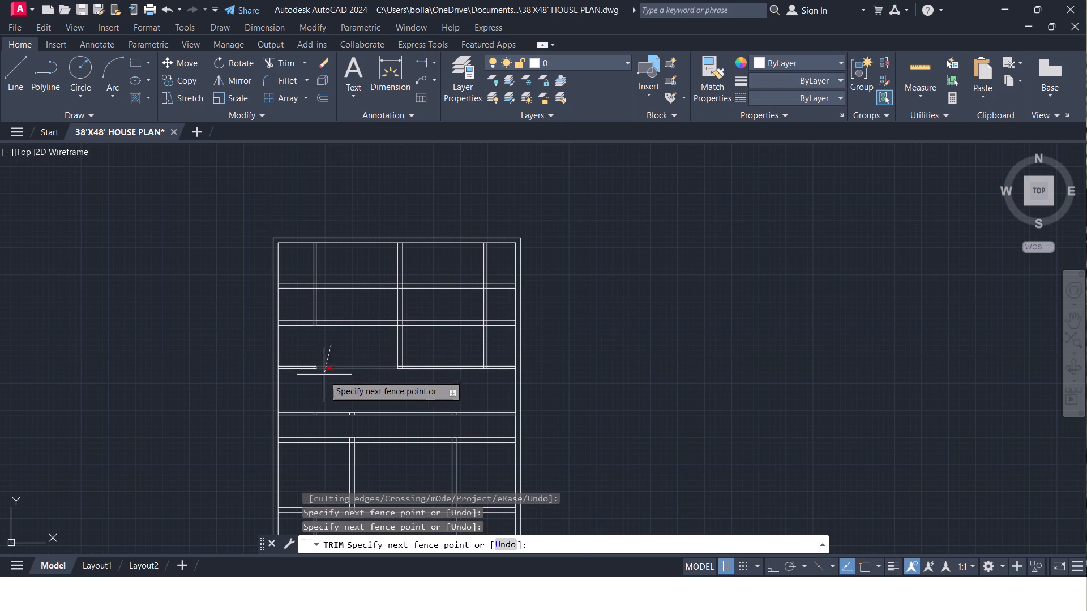
left_click(318, 383)
left_click(315, 366)
left_click_drag(300, 382, 299, 376)
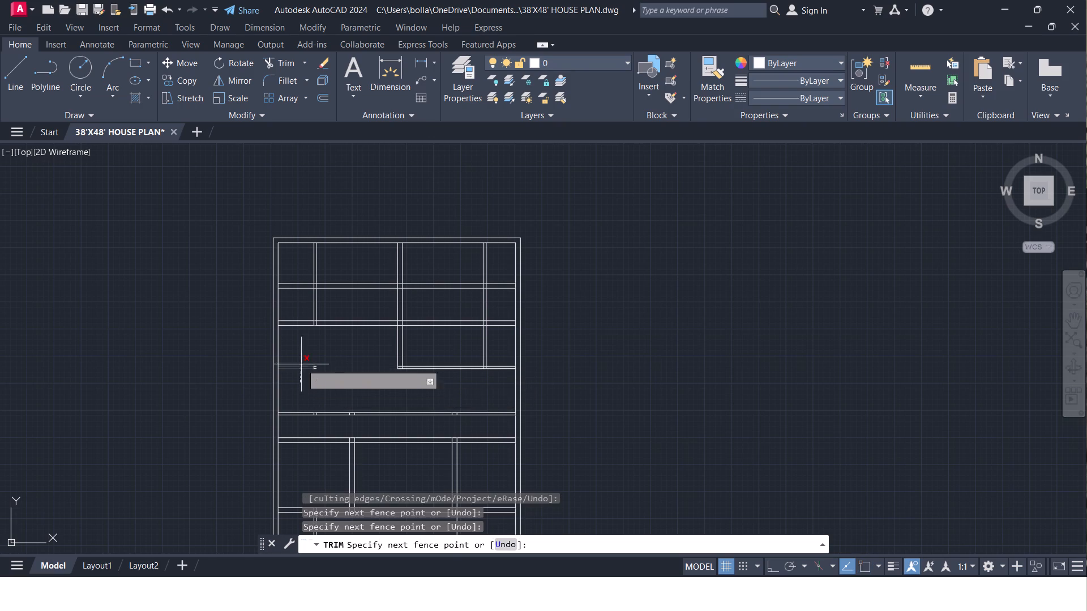
left_click(302, 357)
Trim the left segments of the lower 4.5" horizontal wall and of the bottom line of the 9" wall beneath it.
left_click_drag(292, 444, 288, 450)
left_click(345, 406)
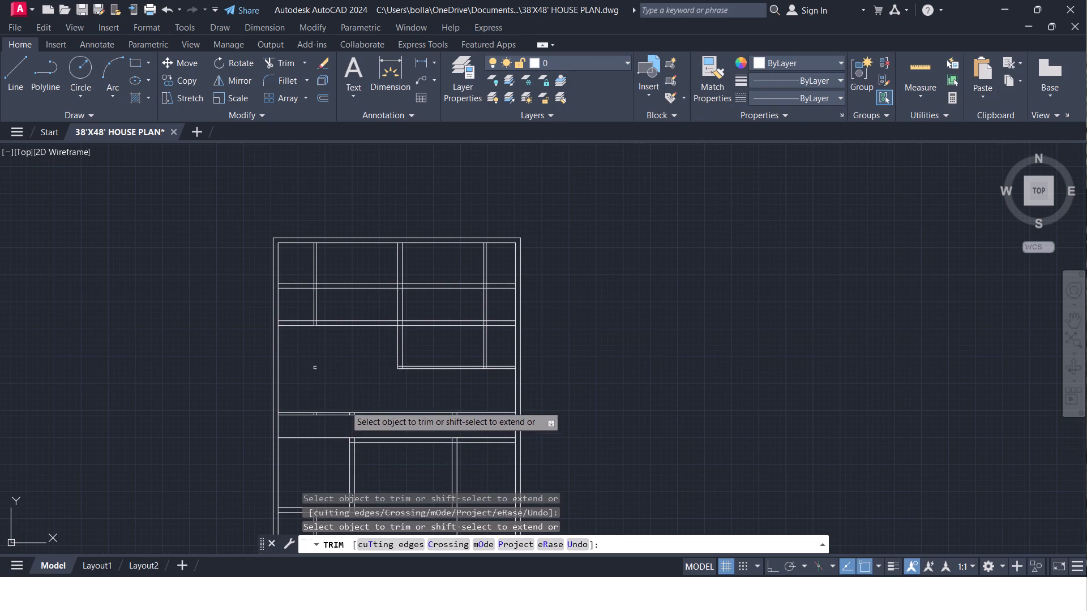
left_click(335, 425)
left_click_drag(325, 401, 320, 403)
left_click(295, 420)
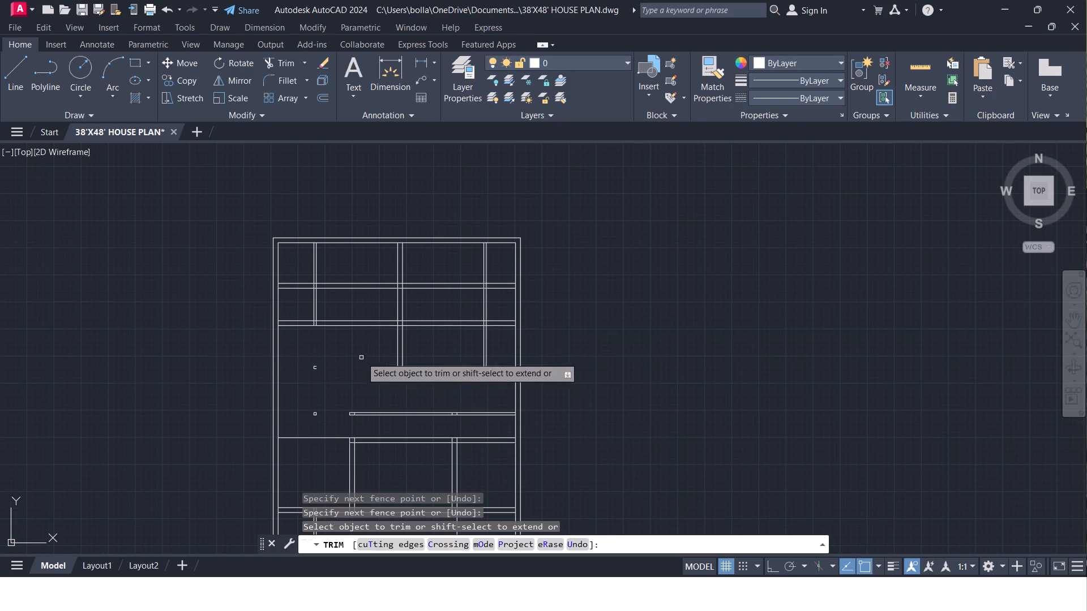
Trim the middle and right vertical walls below the new 9" wall, plus the remaining segments of the 4.5" horizontal wall under it.
left_click(364, 347)
left_click(443, 349)
left_click(492, 347)
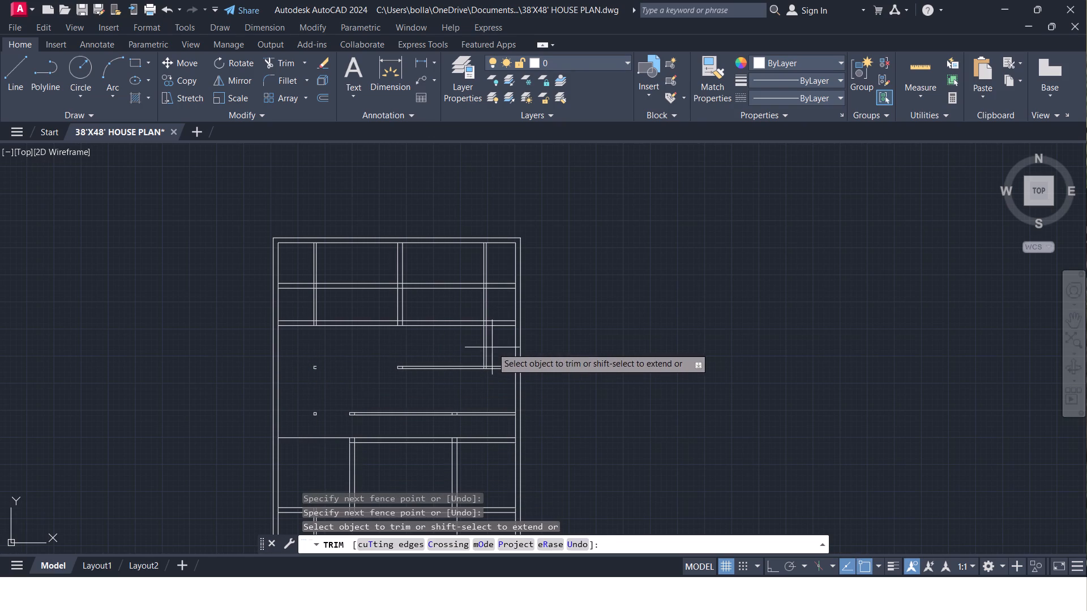
left_click(466, 355)
left_click(469, 352)
left_click(457, 376)
left_click(489, 363)
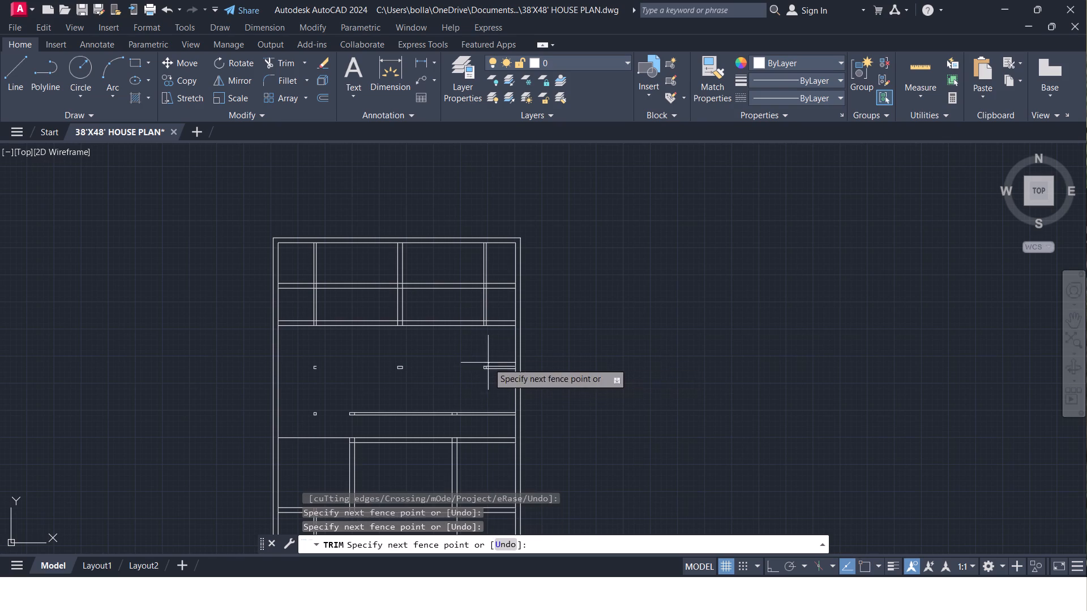
left_click(479, 379)
left_click(485, 368)
left_click_drag(443, 354, 436, 355)
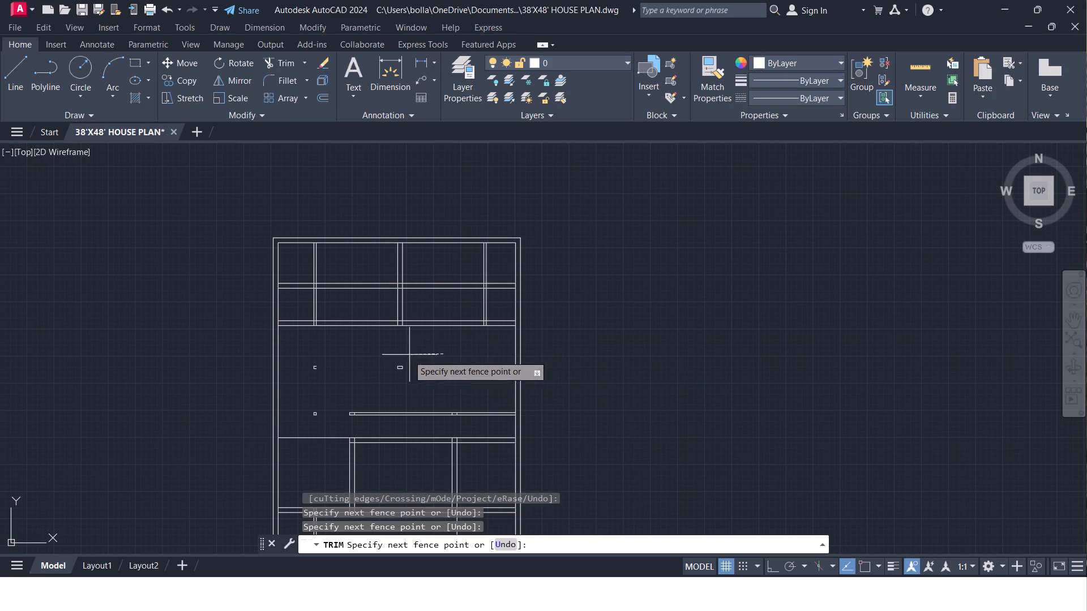
left_click(388, 374)
key("Escape")
Erase the small leftover wall fragments in the open area below the new 9" horizontal wall.
left_click(410, 355)
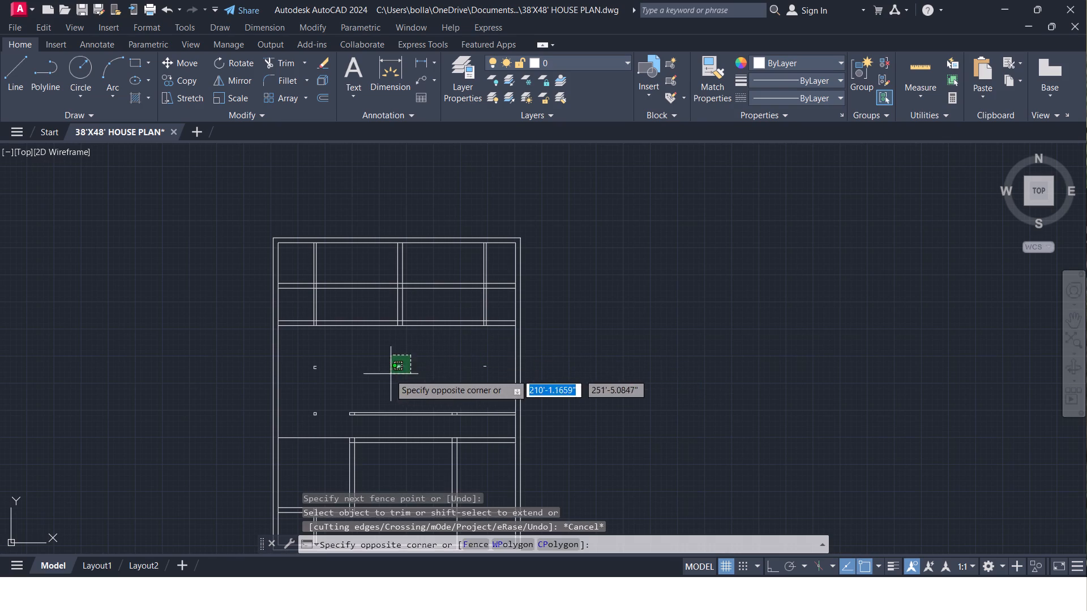
left_click(387, 376)
left_click(480, 359)
left_click(468, 378)
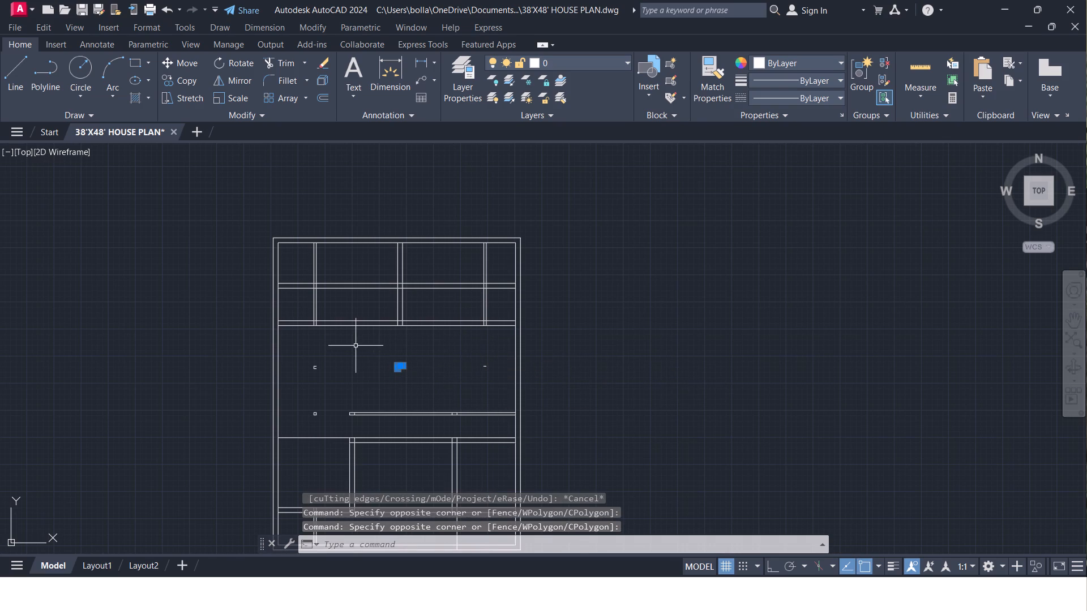
left_click(354, 345)
left_click(309, 373)
left_click_drag(324, 387, 323, 393)
left_click(310, 414)
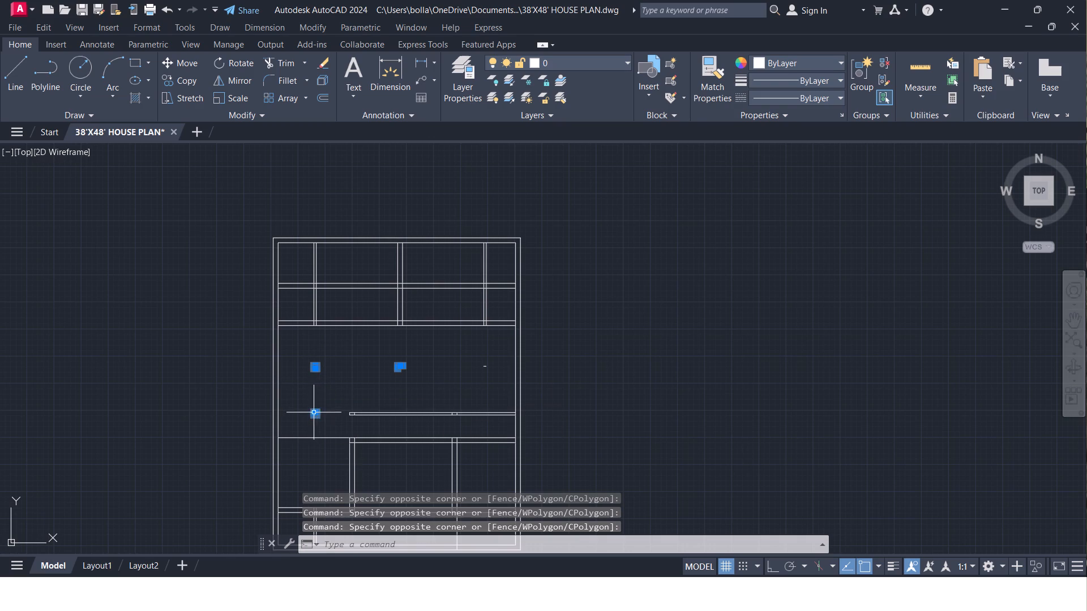
left_click_drag(489, 359, 482, 364)
left_click(468, 377)
key("Delete")
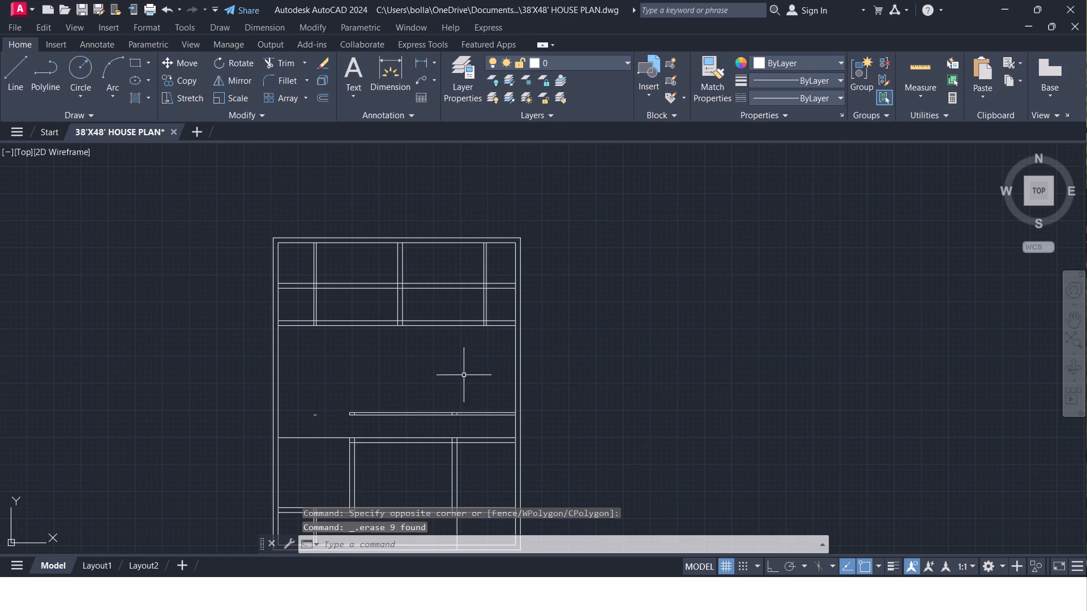
Trim the old upper 9" horizontal wall out of all four rooms between the vertical walls.
type("TR")
key("space")
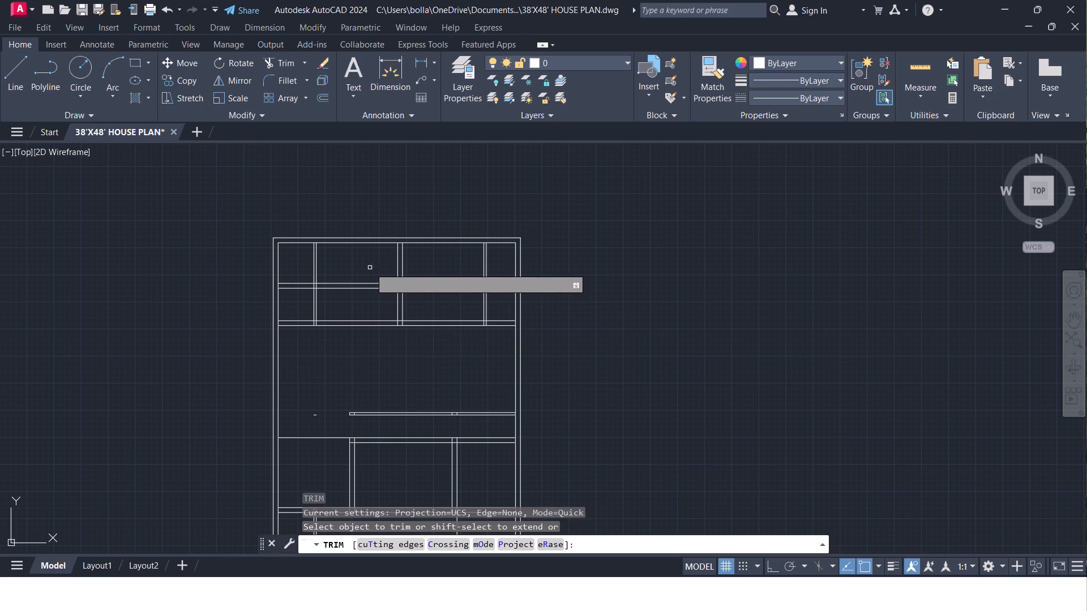
left_click(370, 268)
left_click(353, 295)
left_click(301, 275)
left_click(296, 298)
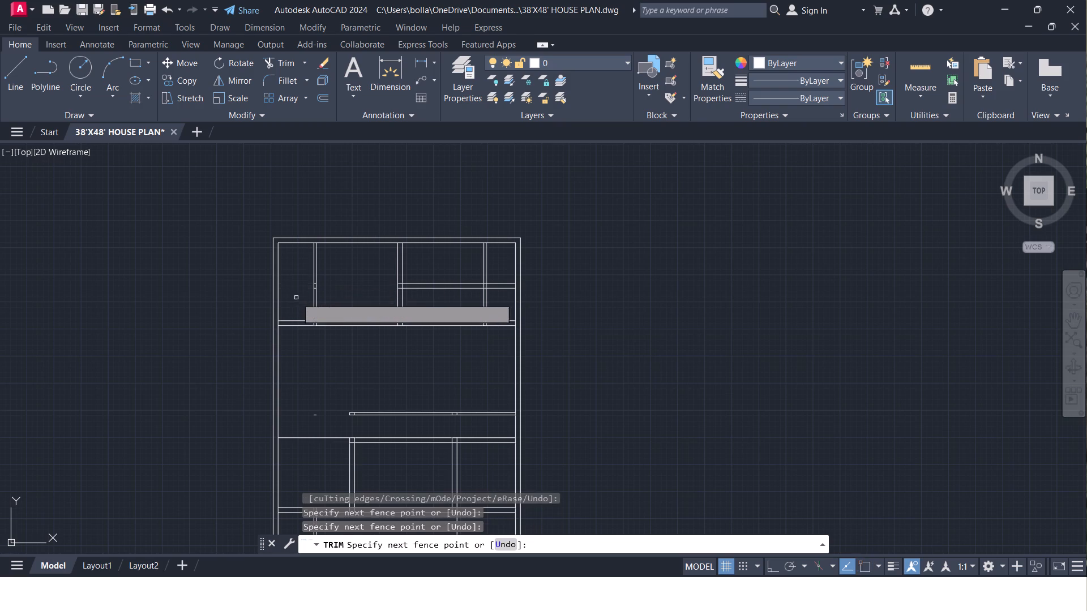
left_click(499, 281)
left_click(503, 295)
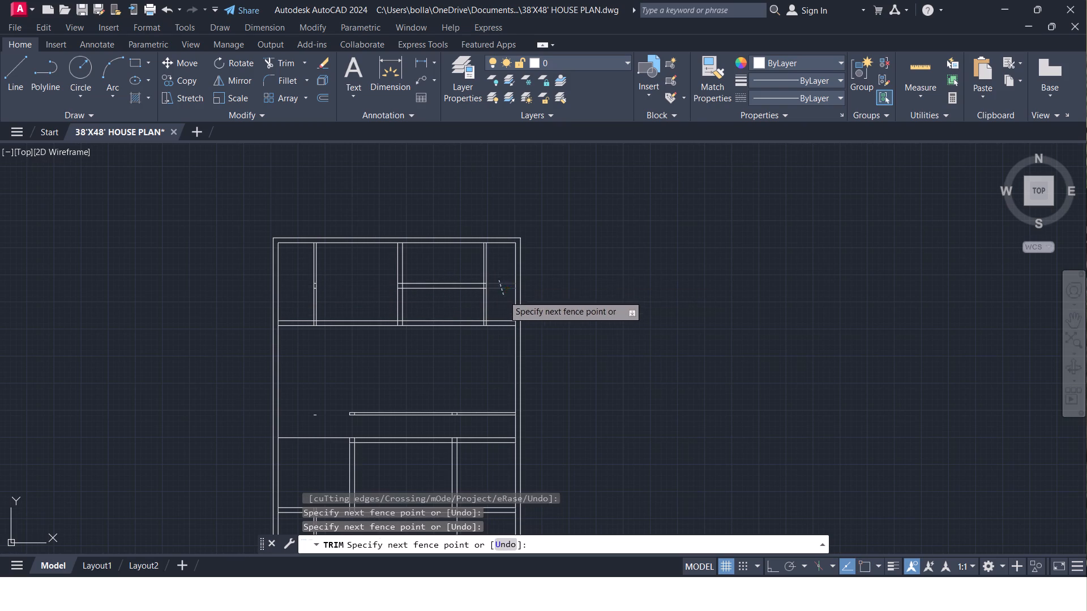
left_click(442, 270)
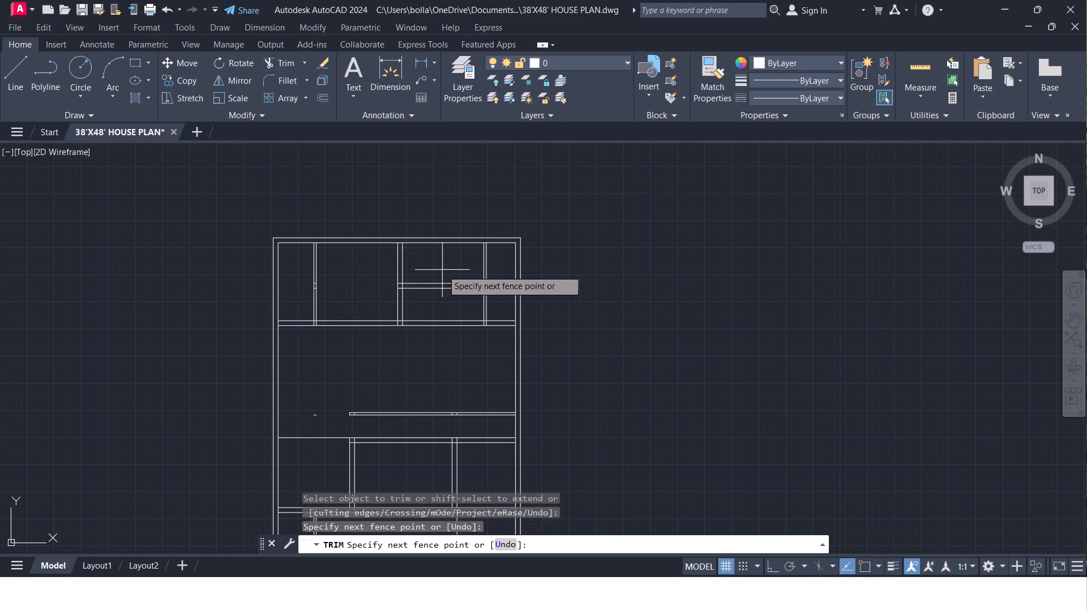
left_click(436, 296)
middle_click_drag(452, 293, 414, 348)
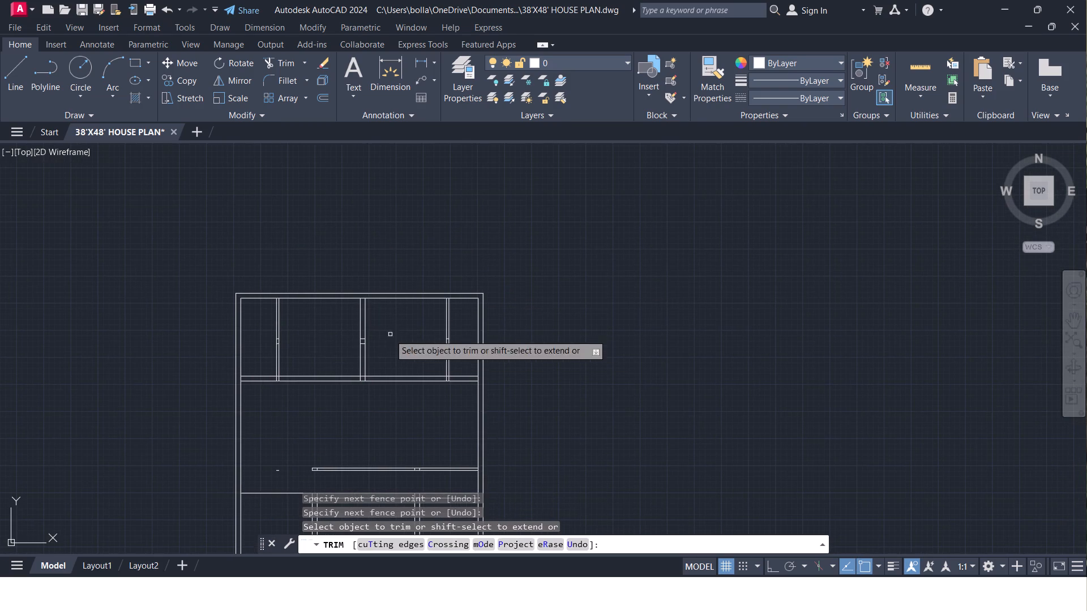
key("Escape")
Offset the upper line of the 9" horizontal wall below the four top rooms 5' upward.
scroll(263, 350, "up", 2)
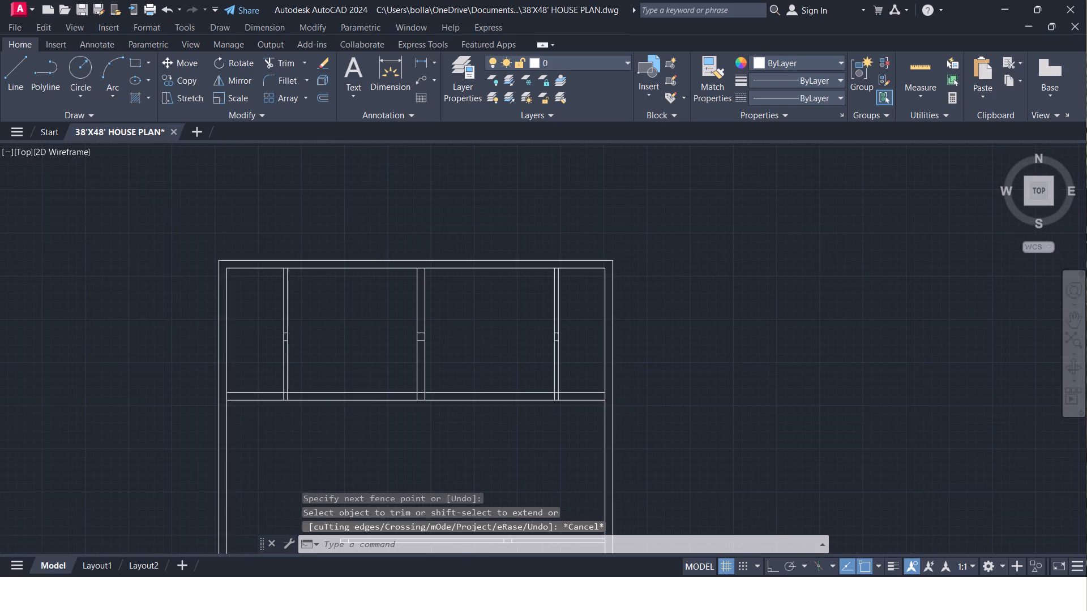
type("O")
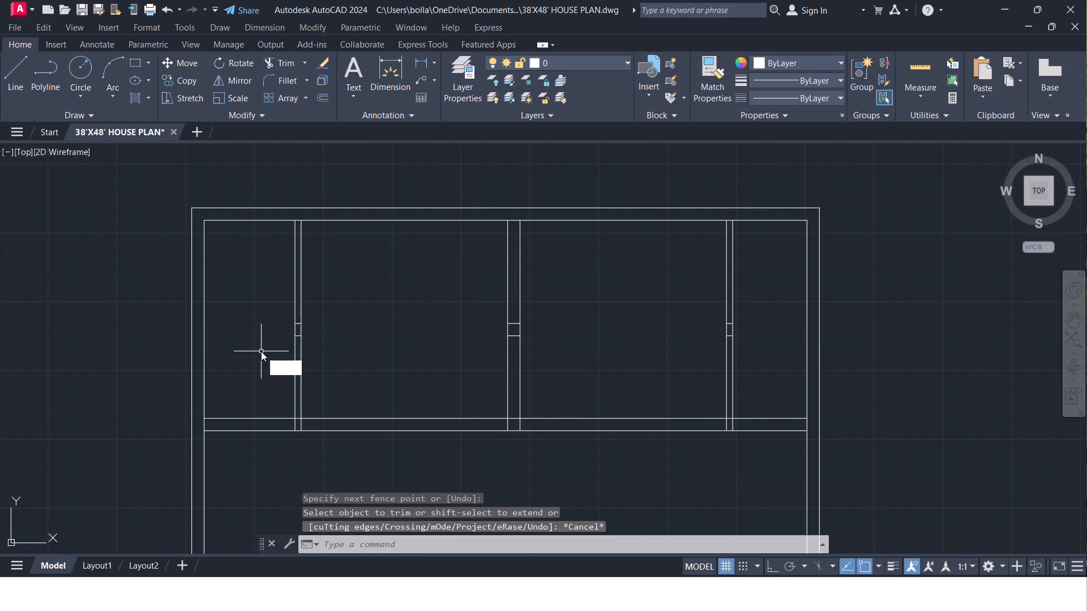
key("space")
type("5'")
key("Return")
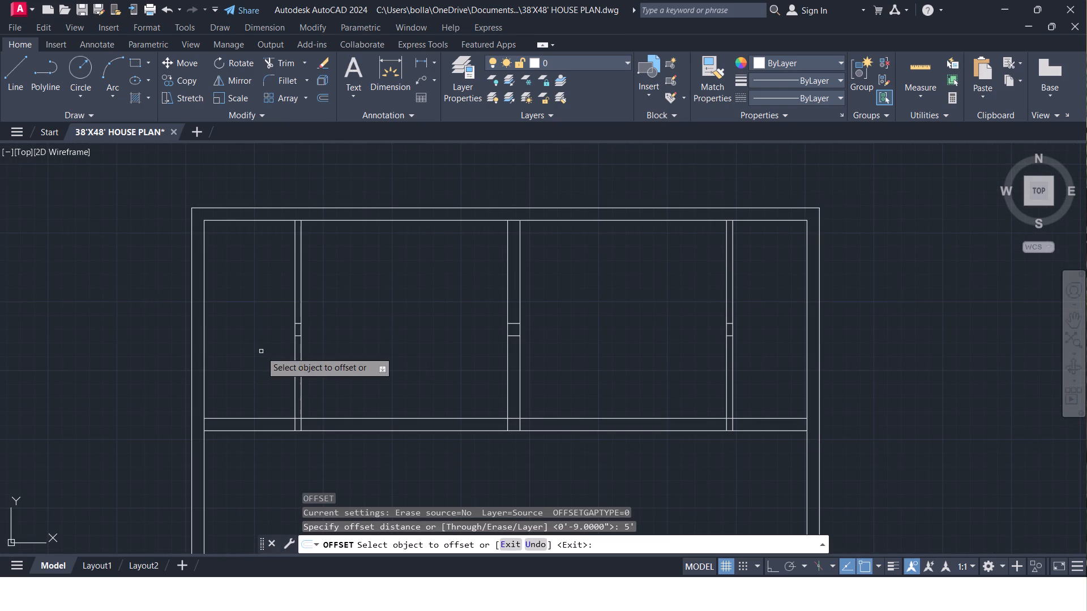
left_click(236, 419)
left_click(227, 391)
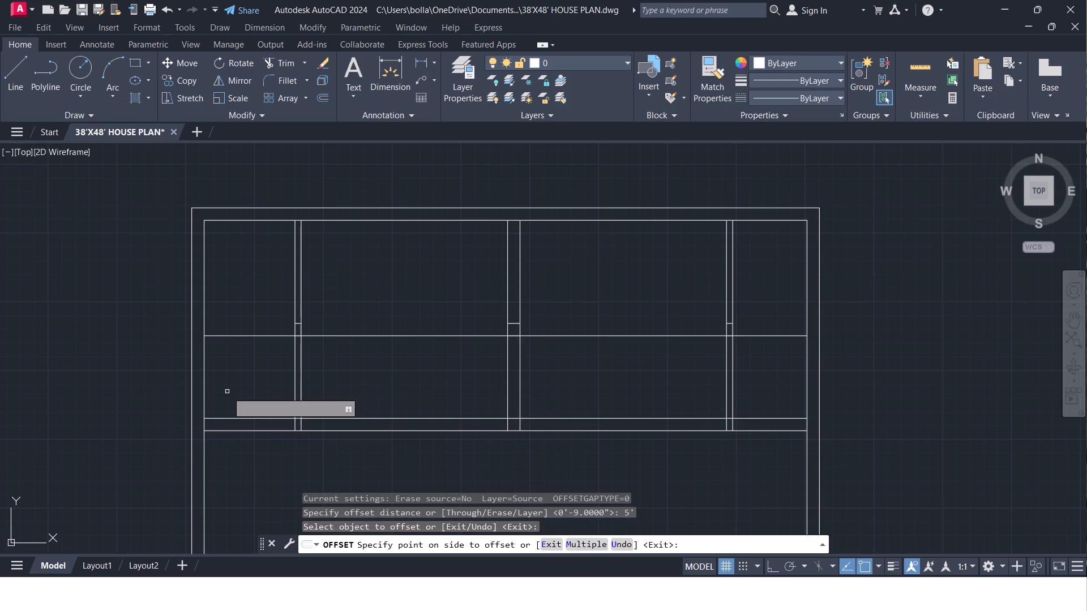
key("Escape")
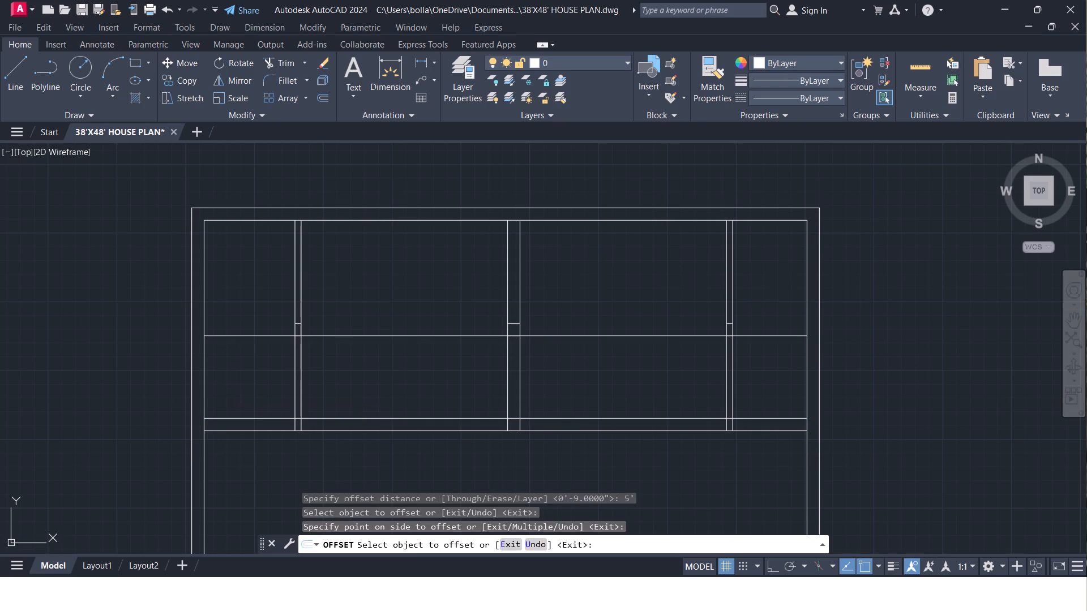
Offset the new horizontal line across the top rooms 4.5" upward to form a wall.
type("O")
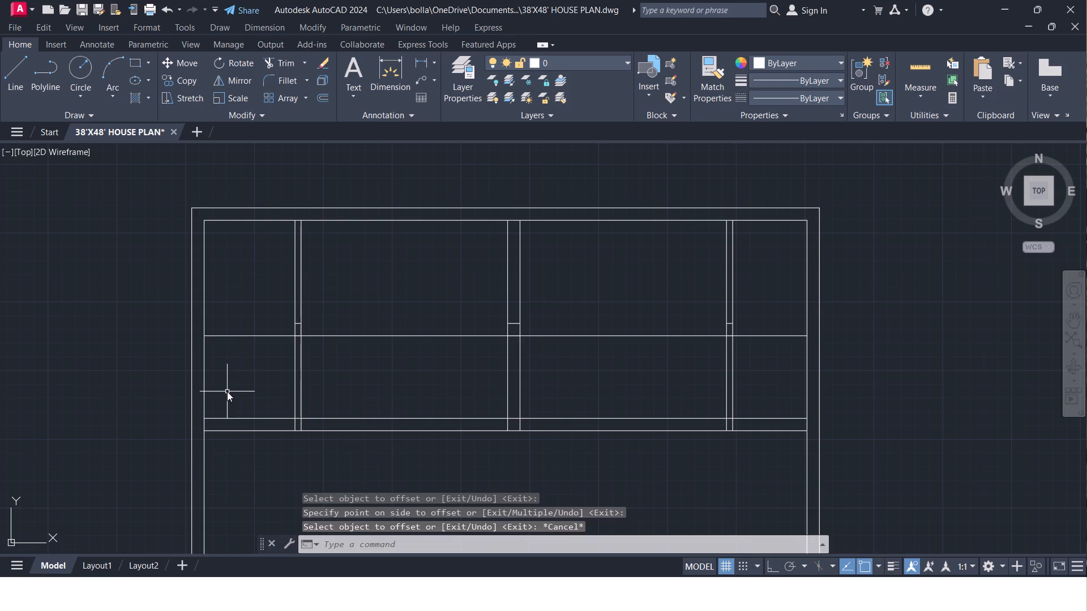
key("space")
type("4.5\"")
key("Return")
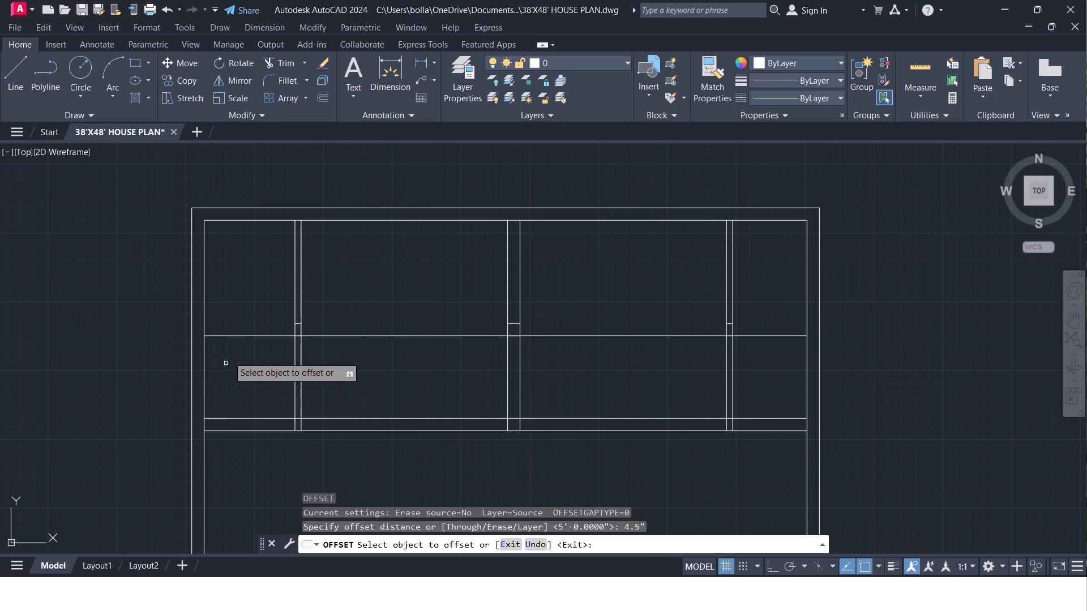
left_click(235, 337)
left_click(235, 320)
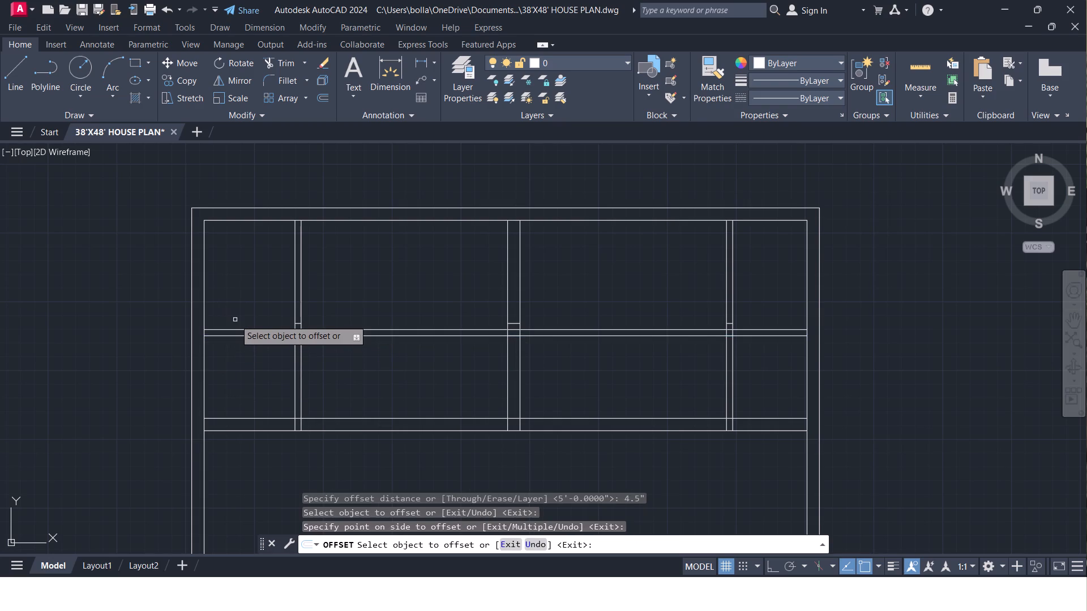
key("Escape")
Trim the new 4.5" horizontal wall out of the two middle top rooms, keeping it in the outer two.
type("TR")
key("space")
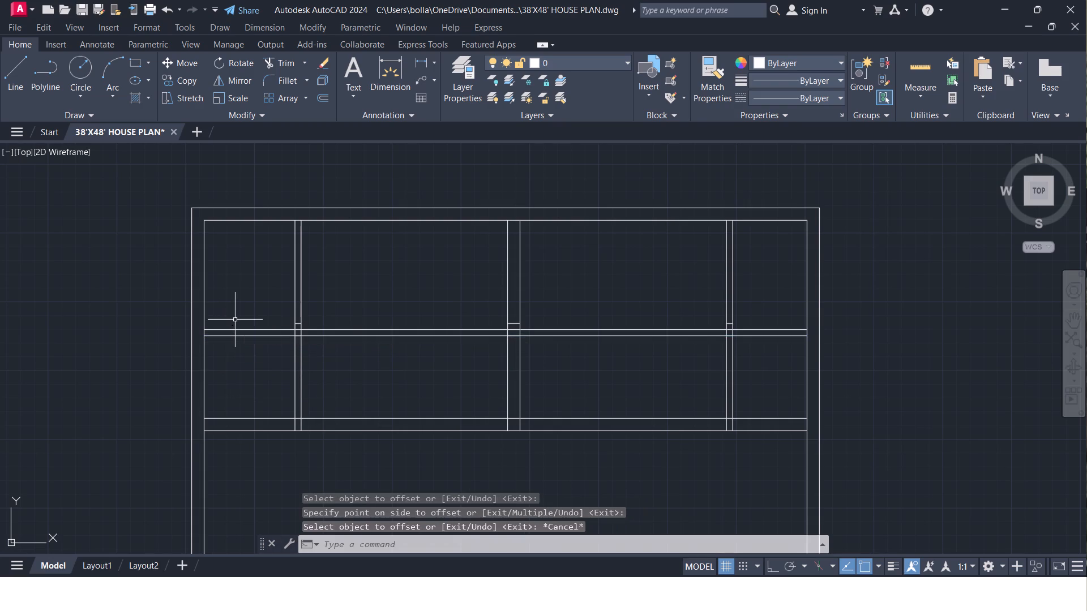
left_click(320, 312)
left_click(332, 358)
left_click(560, 322)
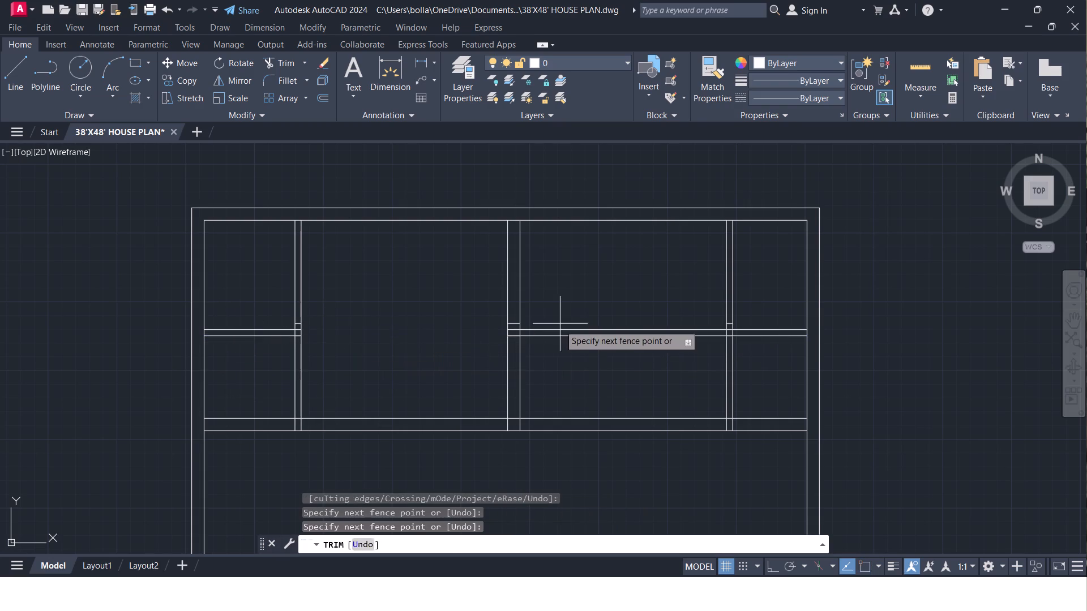
left_click(561, 350)
key("Escape")
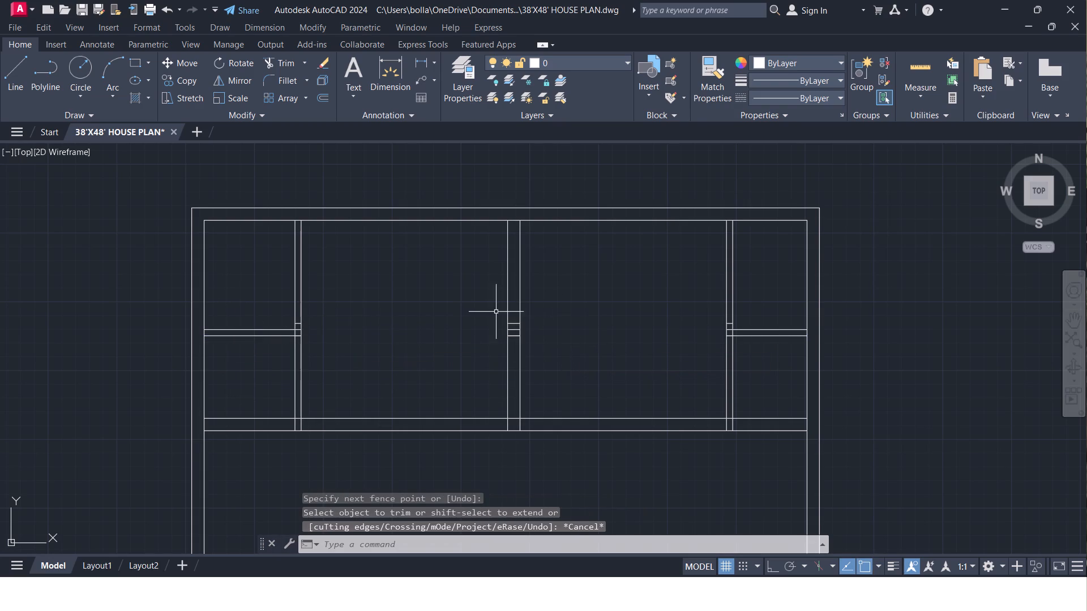
Erase the short leftover line fragments inside the middle and left vertical walls of the top rooms.
left_click(494, 312)
left_click(541, 354)
key("Delete")
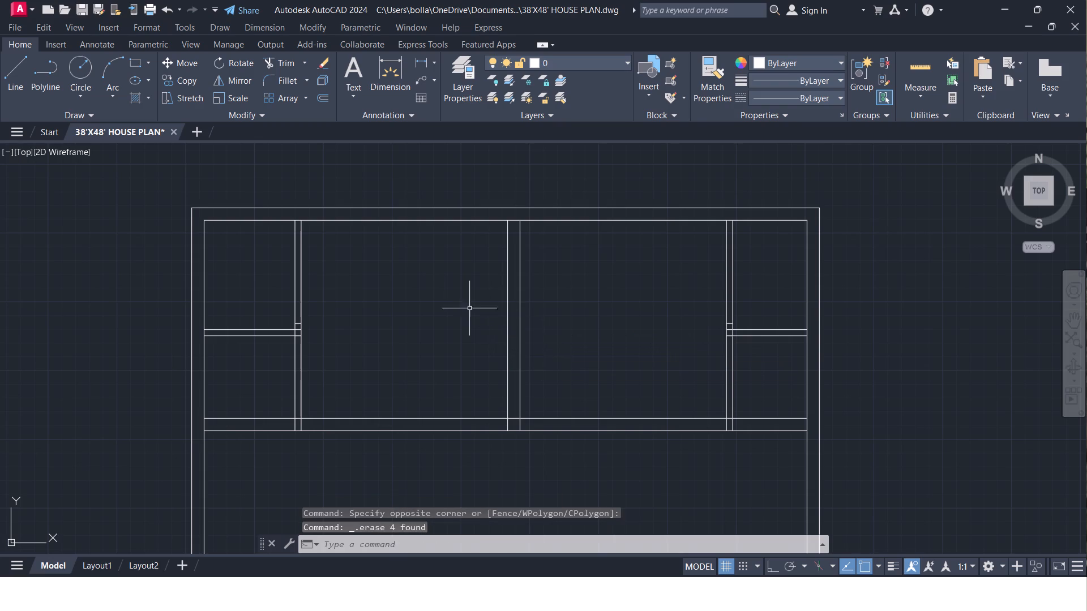
left_click(289, 297)
left_click(320, 350)
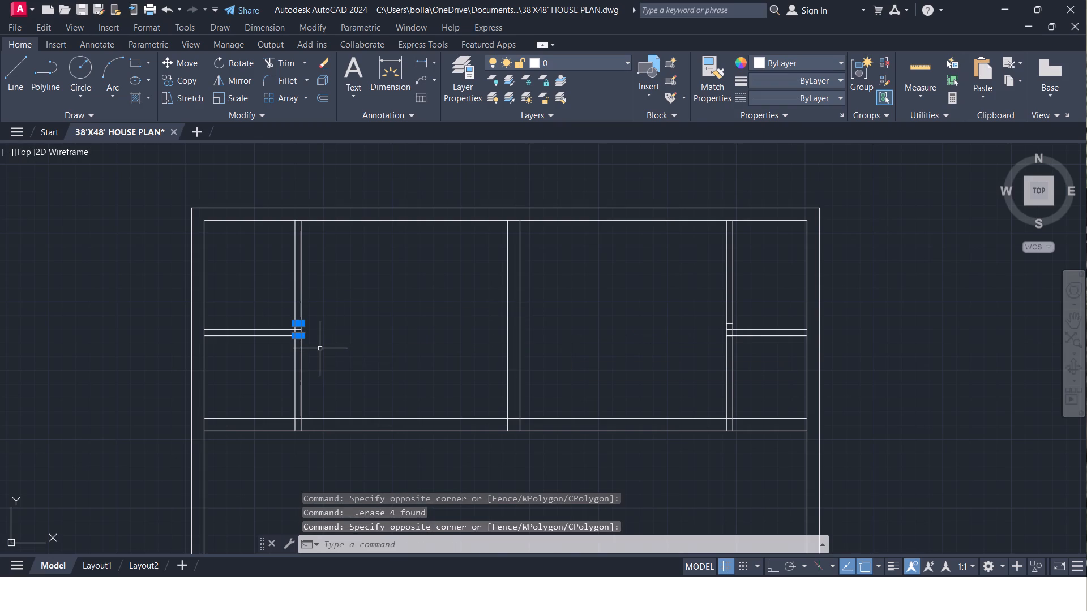
key("Delete")
Offset the inner lines of the right and left outer walls 11' inward.
scroll(315, 312, "down", 1)
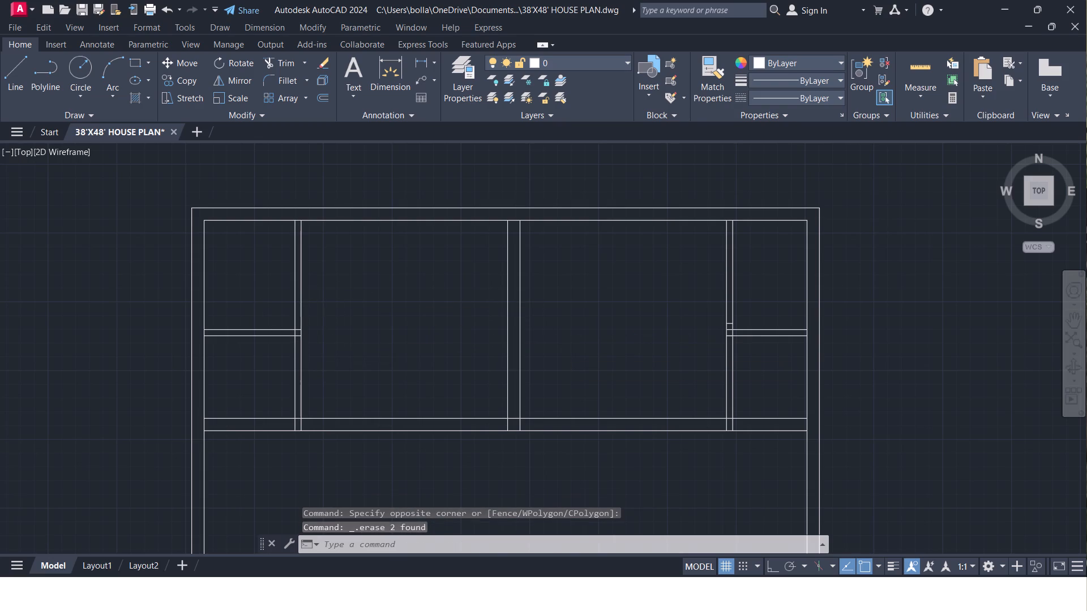
middle_click_drag(400, 369, 349, 305)
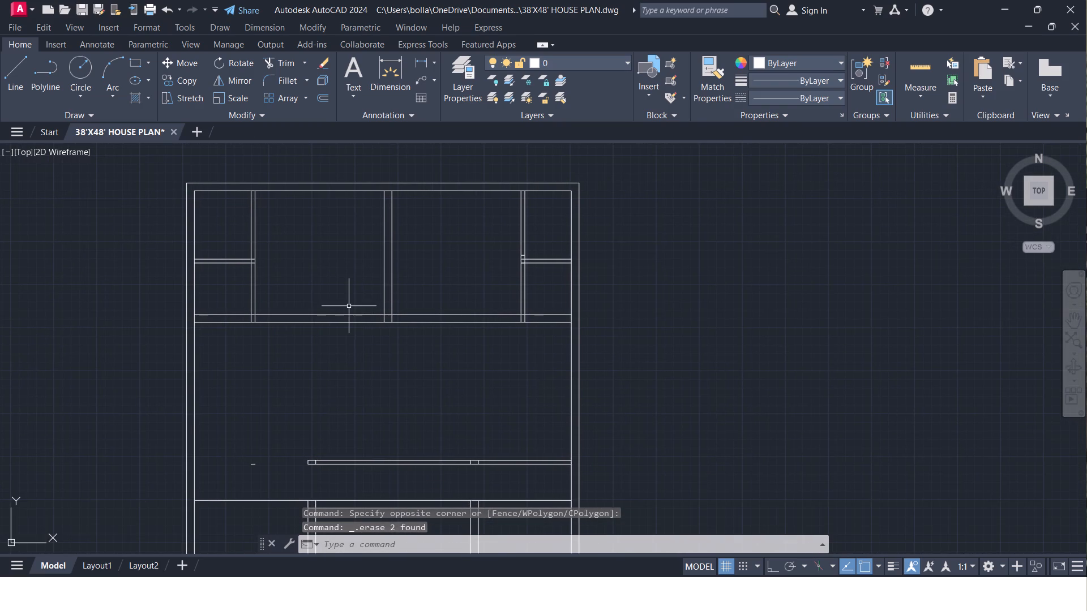
type("O")
key("space")
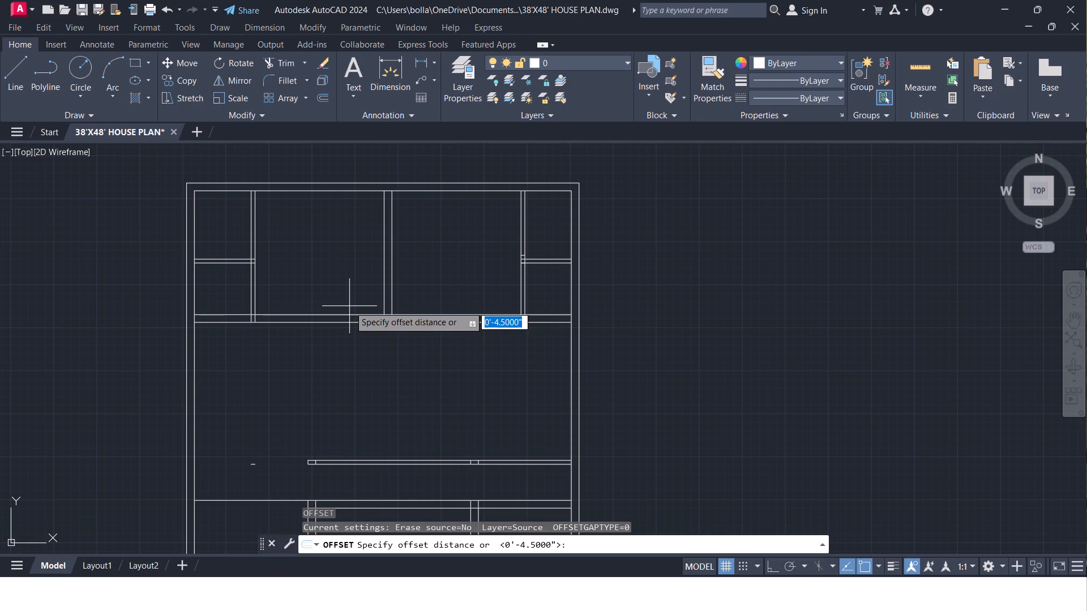
type("11'")
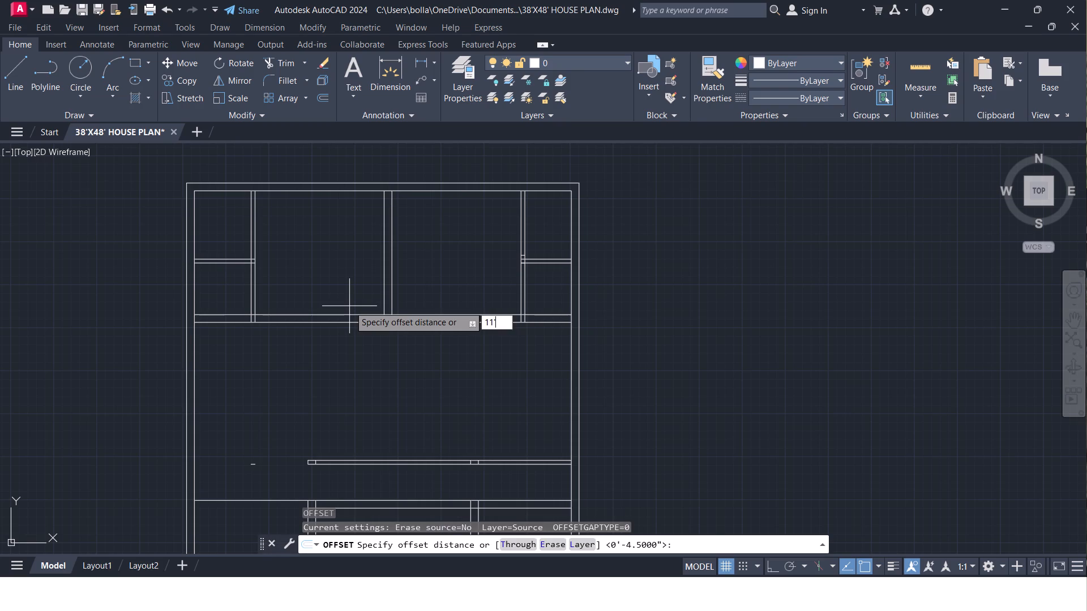
key("Return")
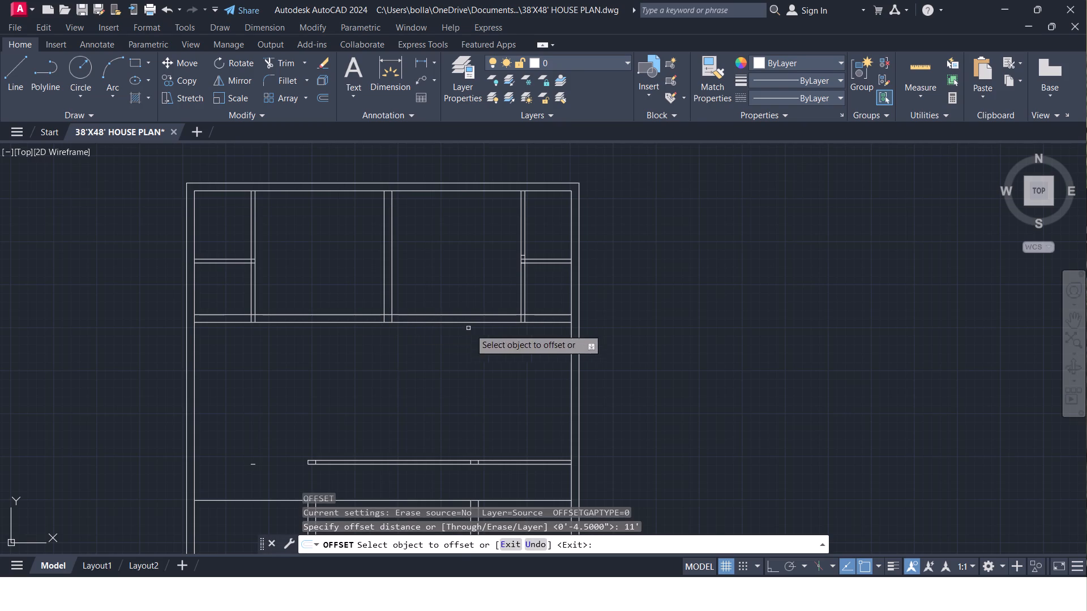
left_click(570, 386)
left_click(541, 386)
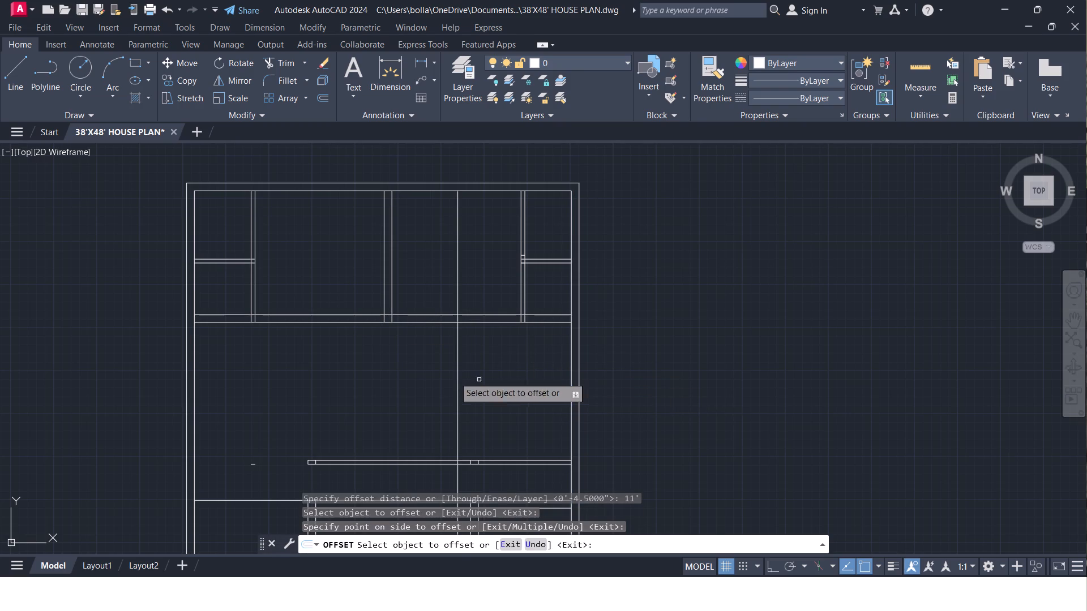
left_click(194, 375)
left_click(250, 377)
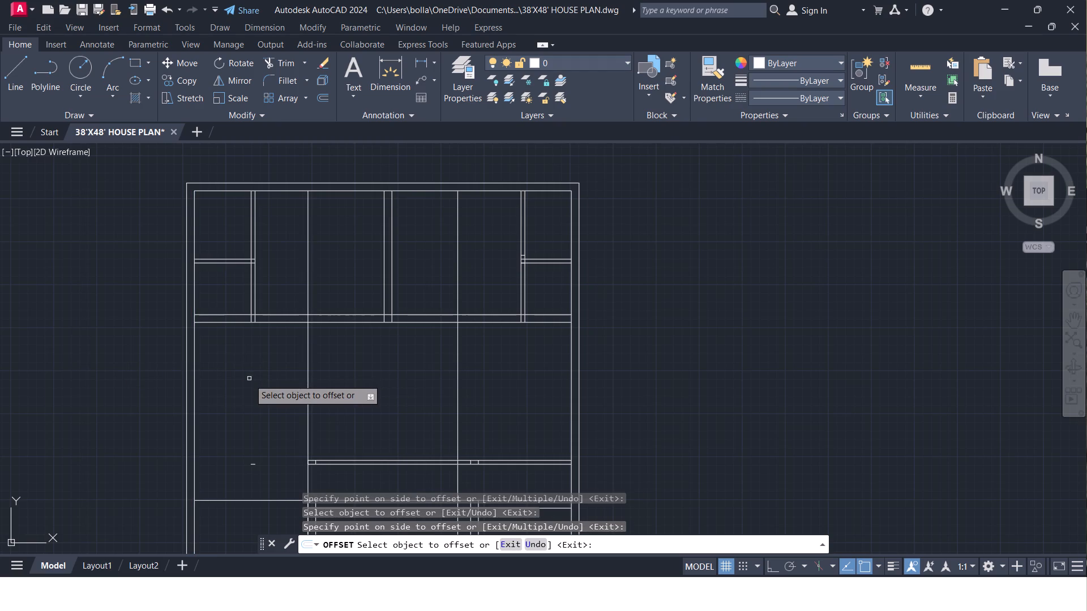
key("Escape")
Offset the lower line of the 9" horizontal wall beneath the top rooms 12' downward.
type("O")
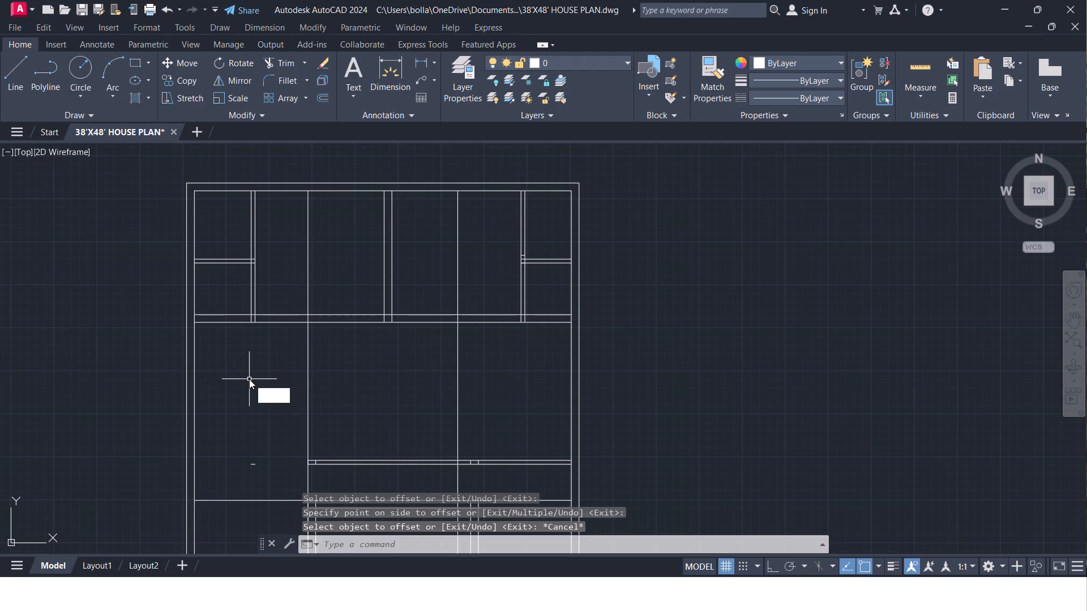
key("space")
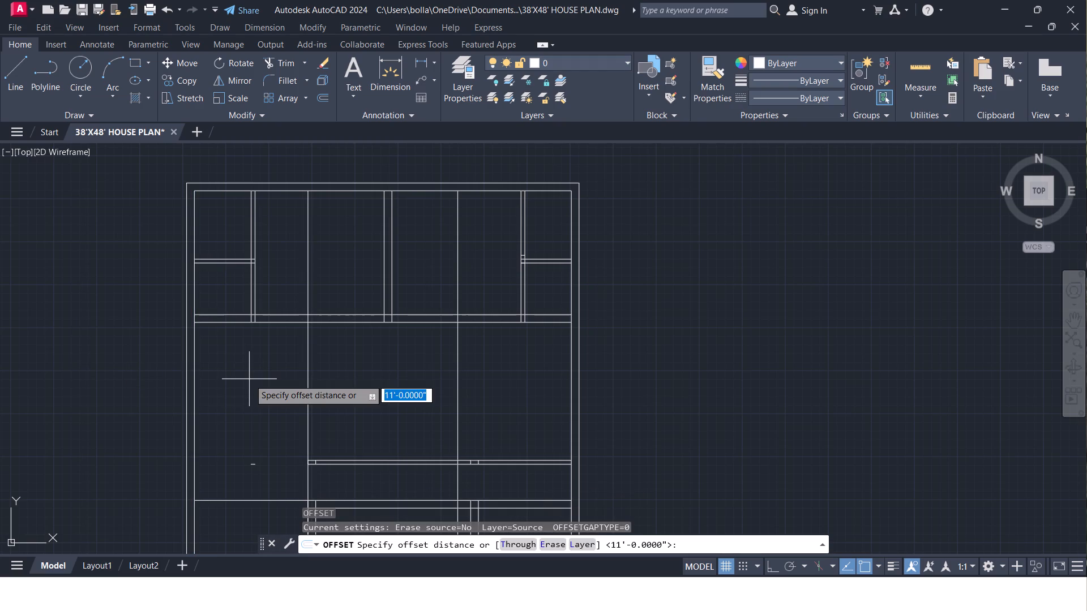
type("12'")
key("Return")
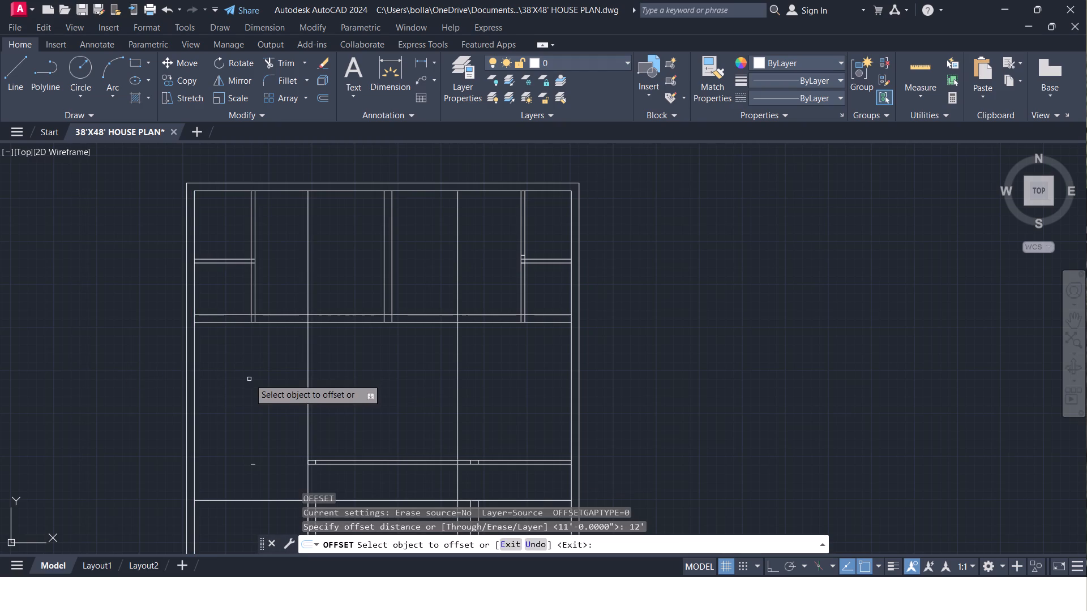
left_click(298, 322)
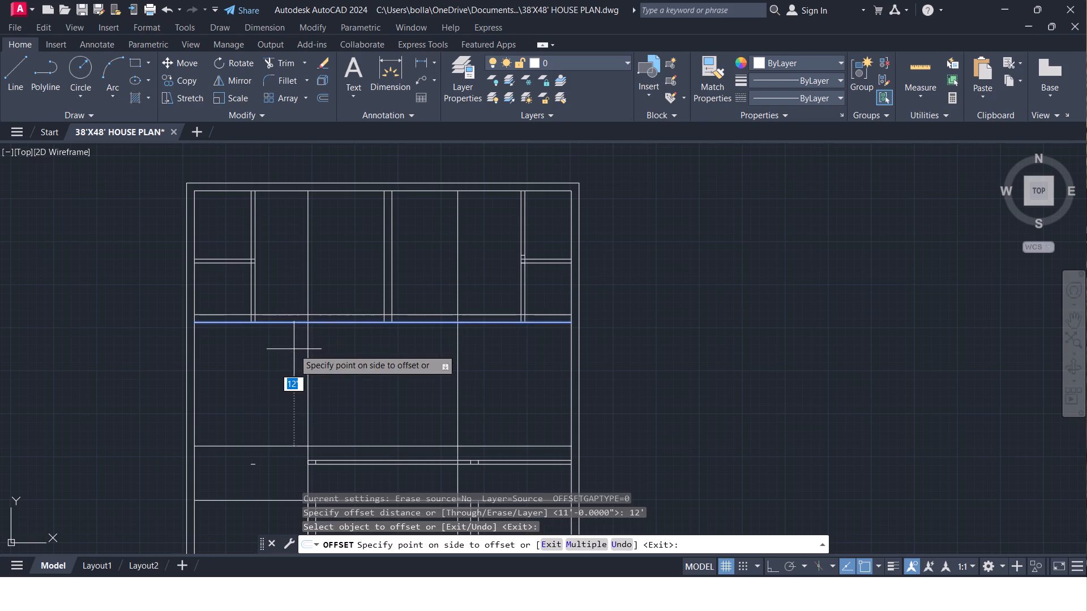
left_click(294, 350)
key("Escape")
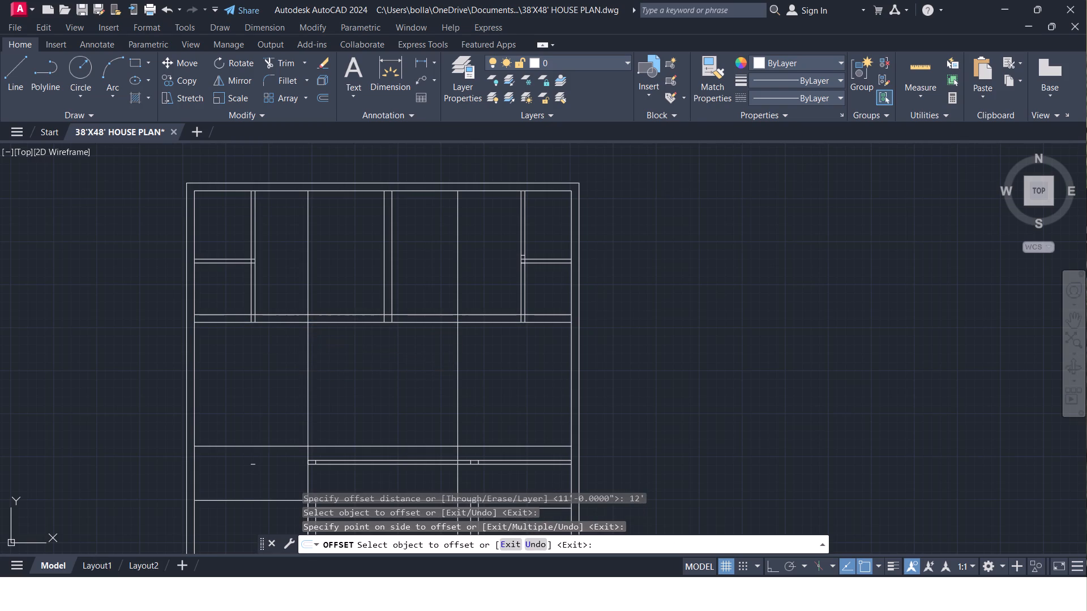
Offset the two new vertical lines 9" toward the plan's centre and the new horizontal line 9" downward to form walls.
type("O 4")
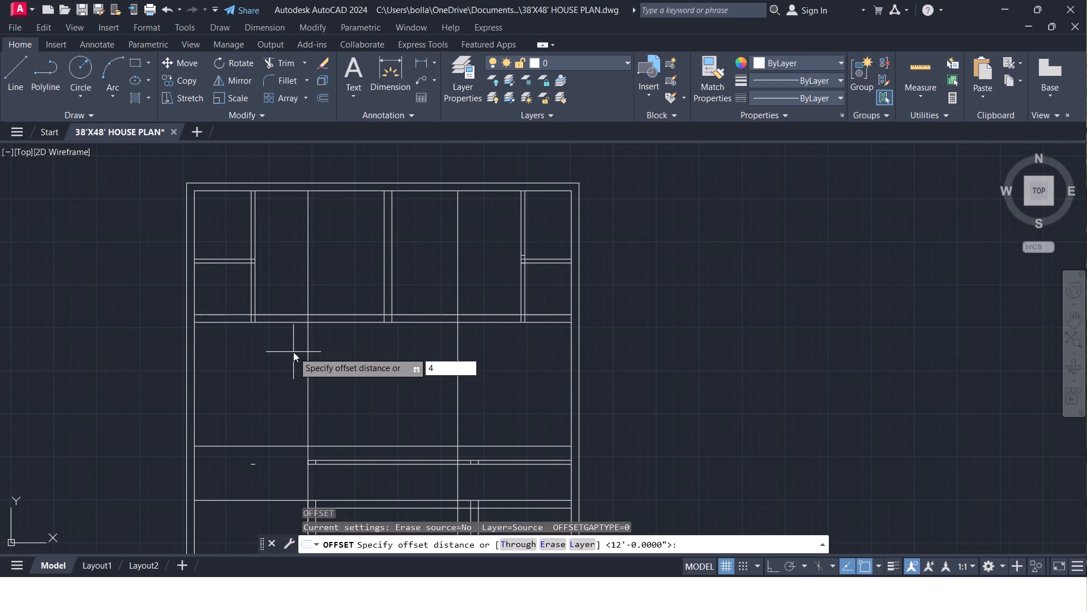
key("BackSpace")
key("9")
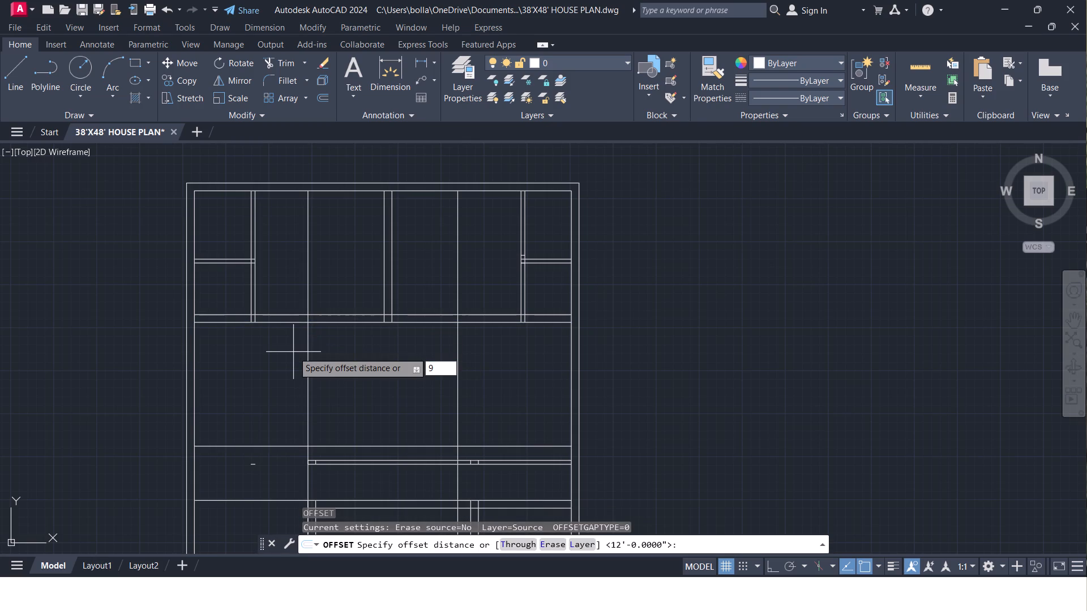
key("shift+quotedbl")
key("Return")
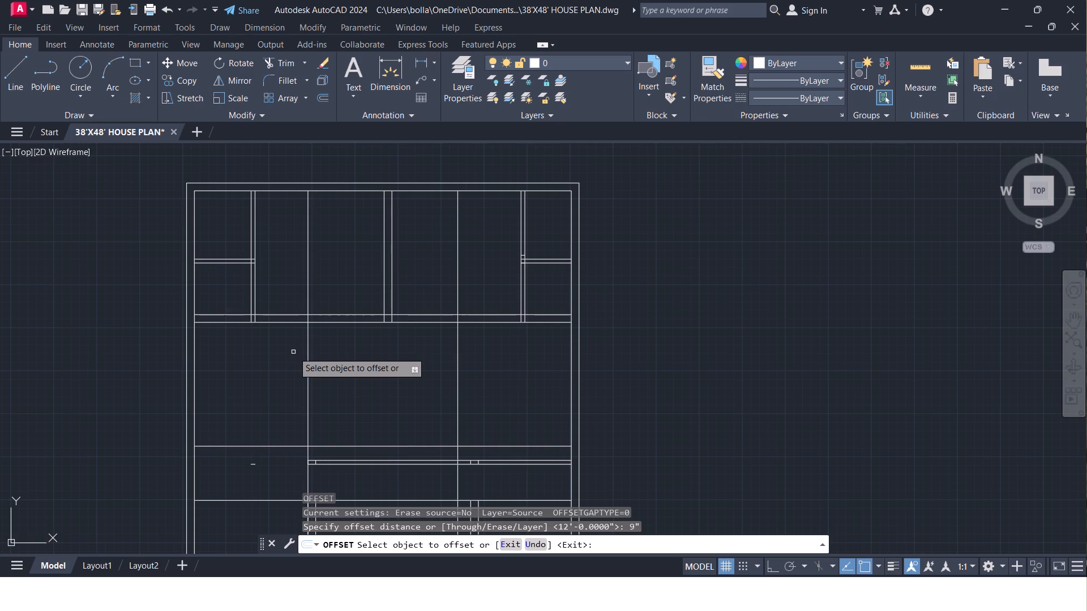
left_click(457, 406)
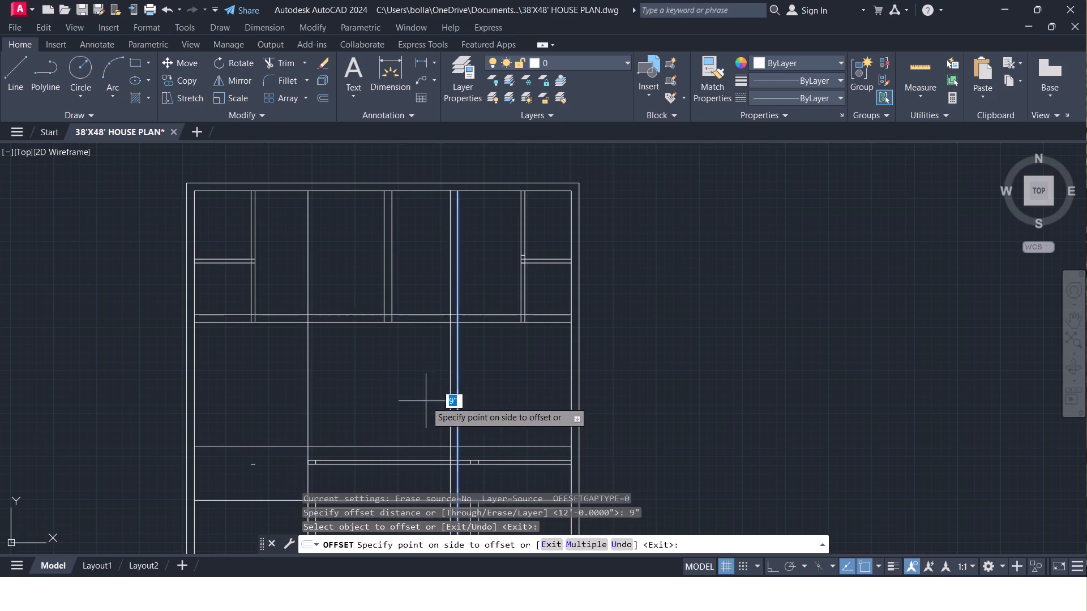
left_click(426, 401)
left_click(415, 446)
left_click(415, 455)
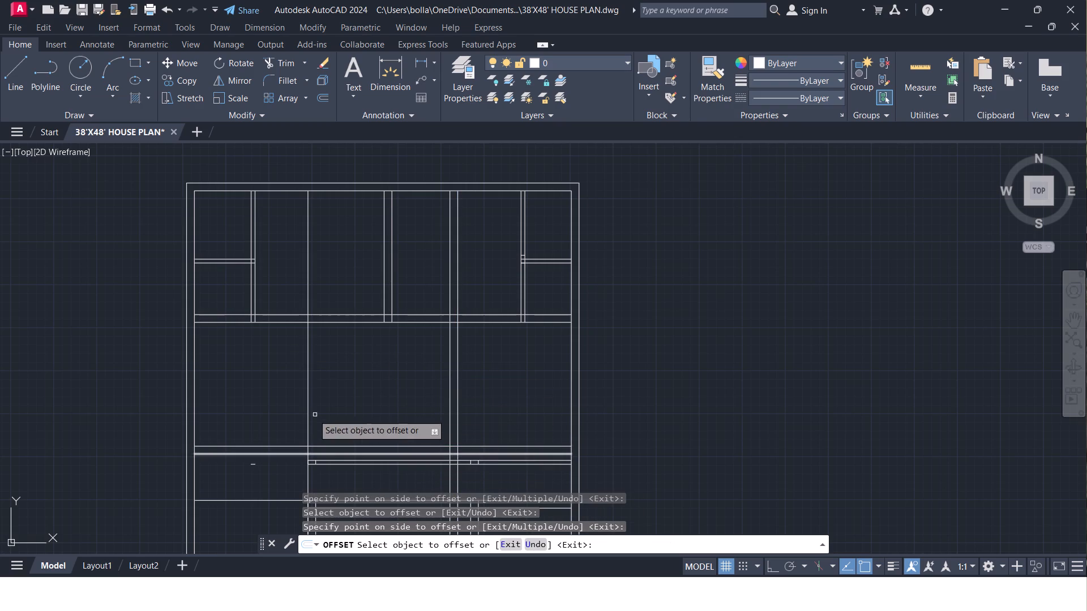
left_click(308, 411)
left_click(331, 417)
key("Escape")
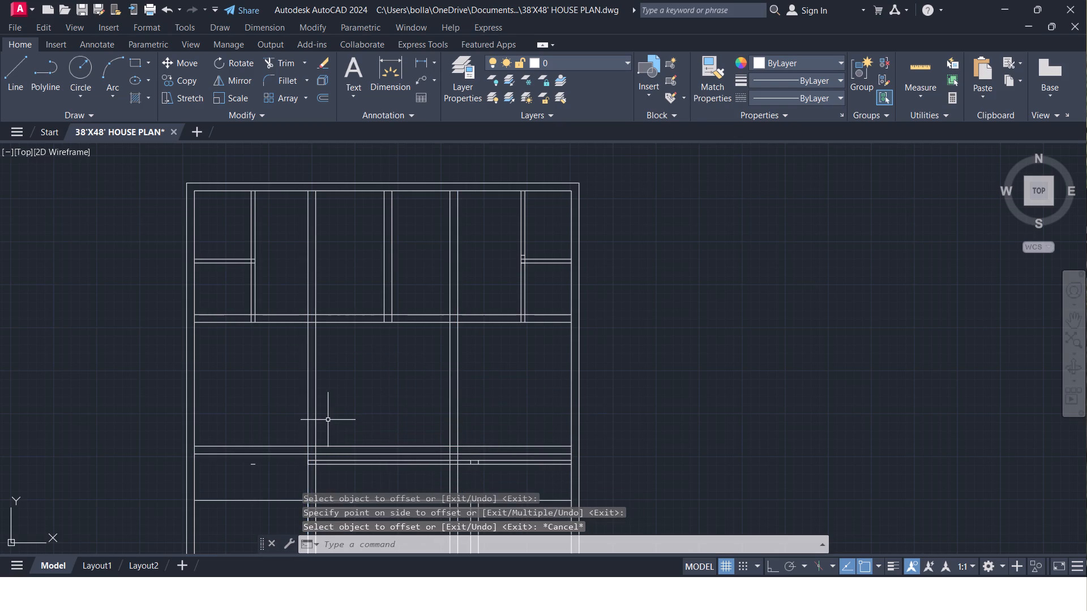
Trim the two new 9" vertical walls out of the top rooms above the upper 9" horizontal wall.
type("TR")
key("space")
left_click(333, 294)
left_click(301, 298)
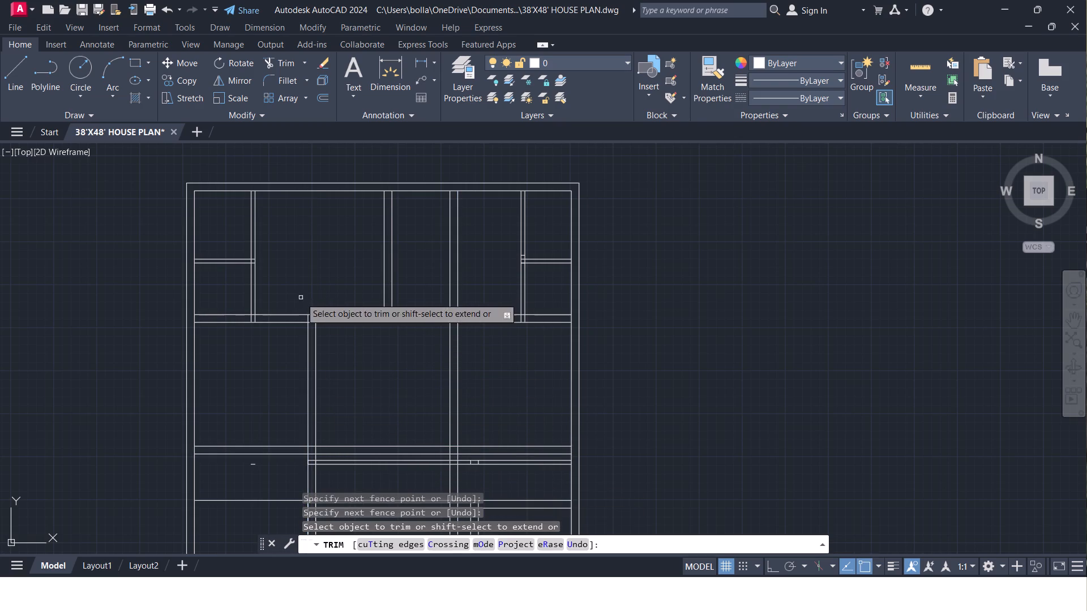
left_click(464, 286)
left_click(438, 289)
Trim the older 4.5" wall and the vertical lines crossing it just beneath the new 9" horizontal wall.
scroll(437, 290, "down", 1)
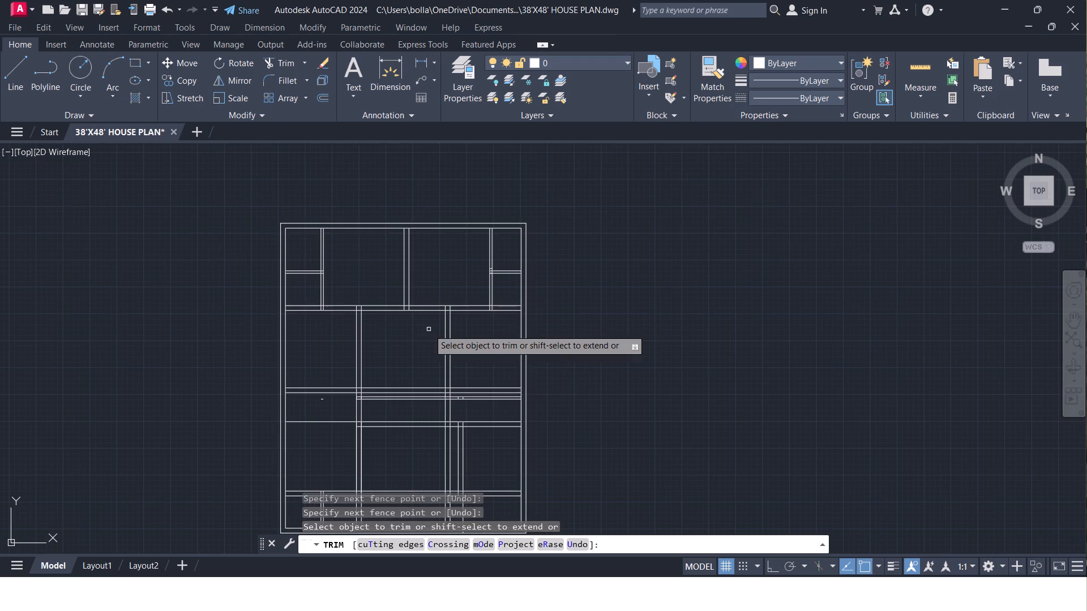
scroll(365, 396, "up", 3)
left_click(317, 395)
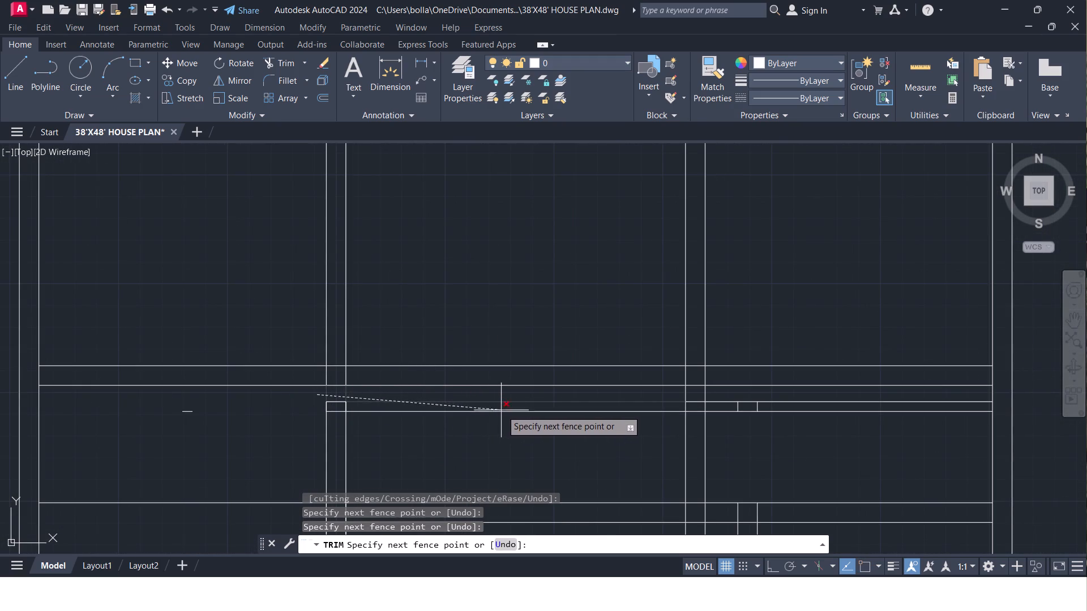
left_click(625, 398)
left_click(717, 389)
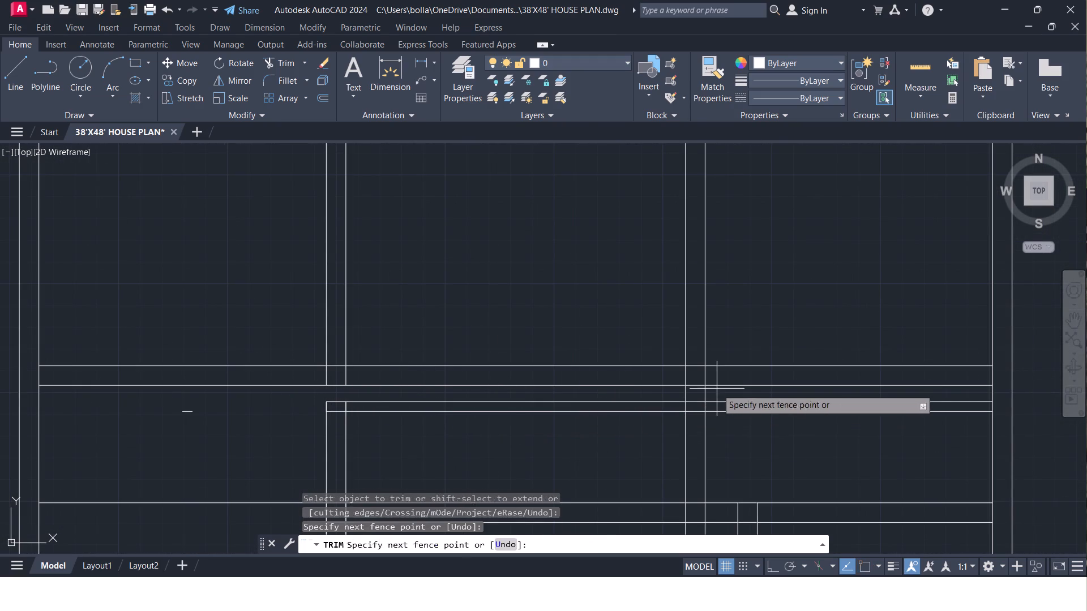
left_click(695, 414)
left_click(703, 395)
left_click(634, 431)
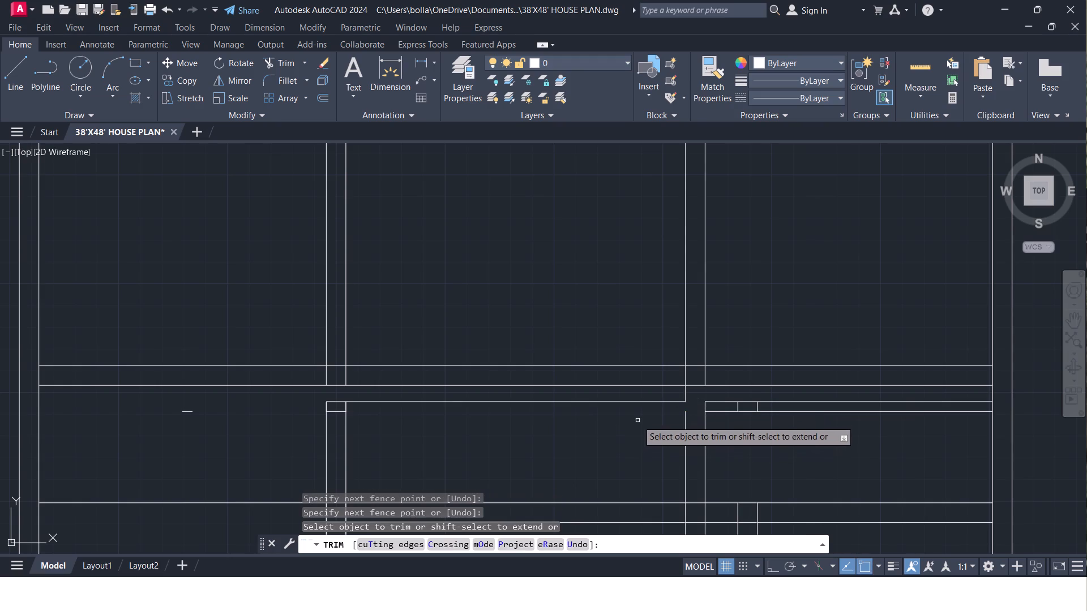
left_click(641, 402)
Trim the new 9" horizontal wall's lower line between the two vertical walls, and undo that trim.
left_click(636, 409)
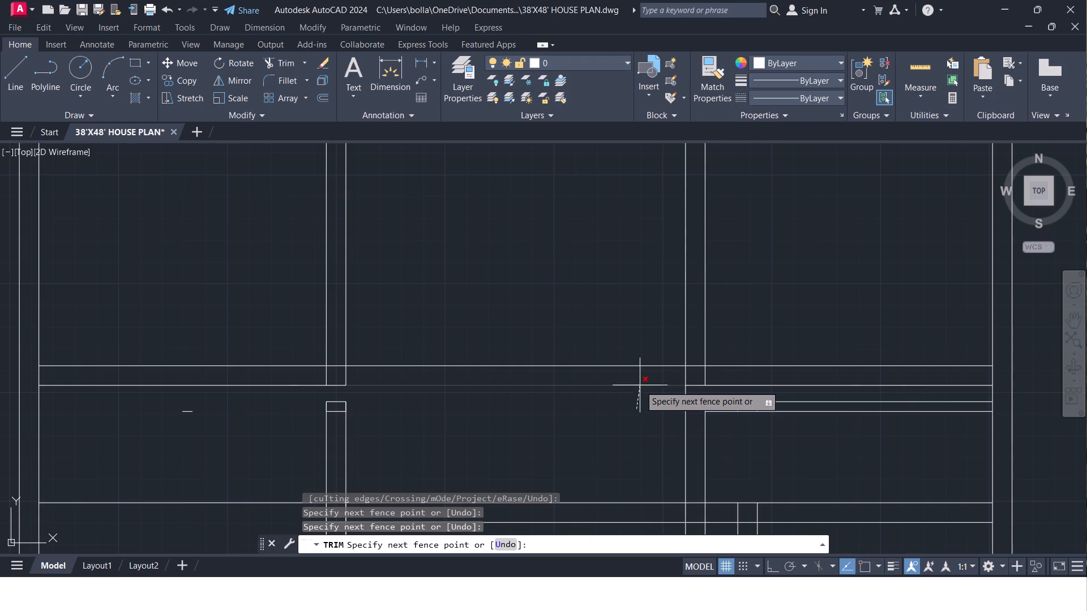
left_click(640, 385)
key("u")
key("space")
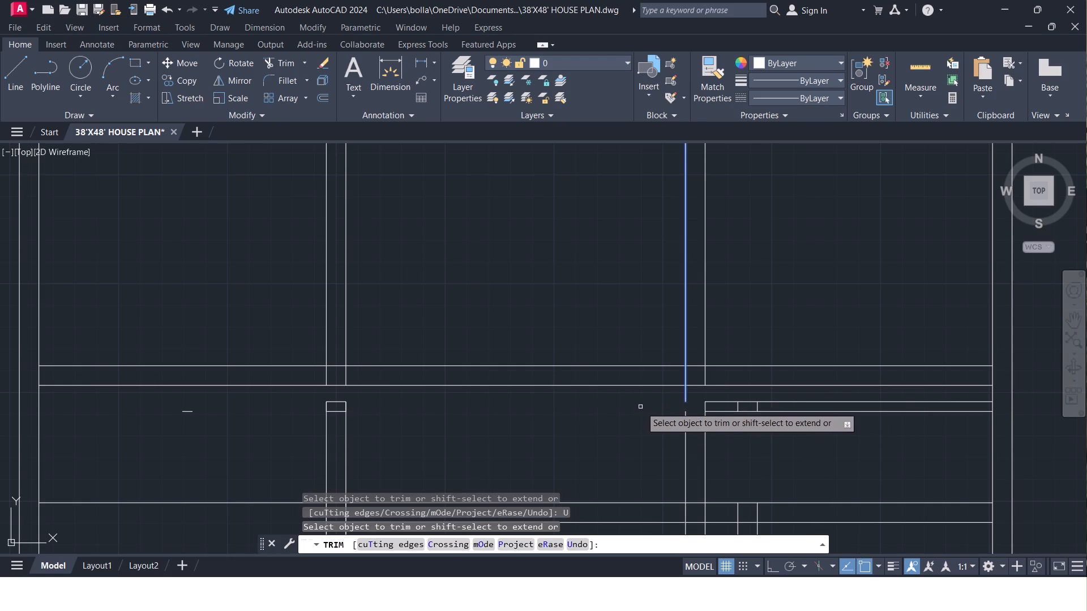
Trim the older 4.5" wall's stub and the adjoining right vertical wall line below the new horizontal wall.
left_click(721, 394)
left_click(703, 434)
key("Escape")
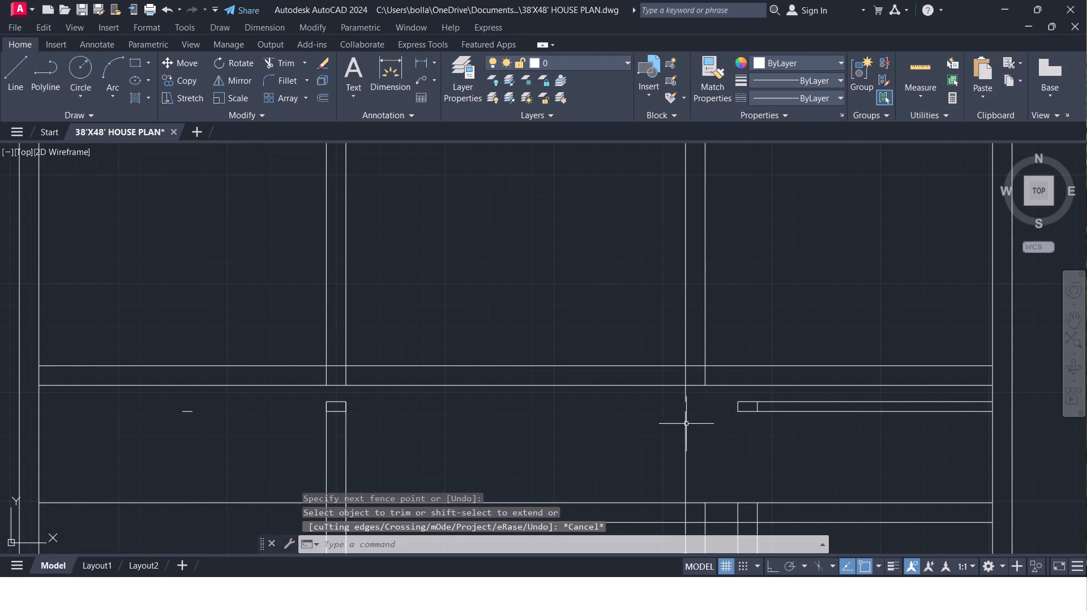
Replace the new horizontal wall's lower line with one offset 4.5" below its upper line.
left_click(567, 386)
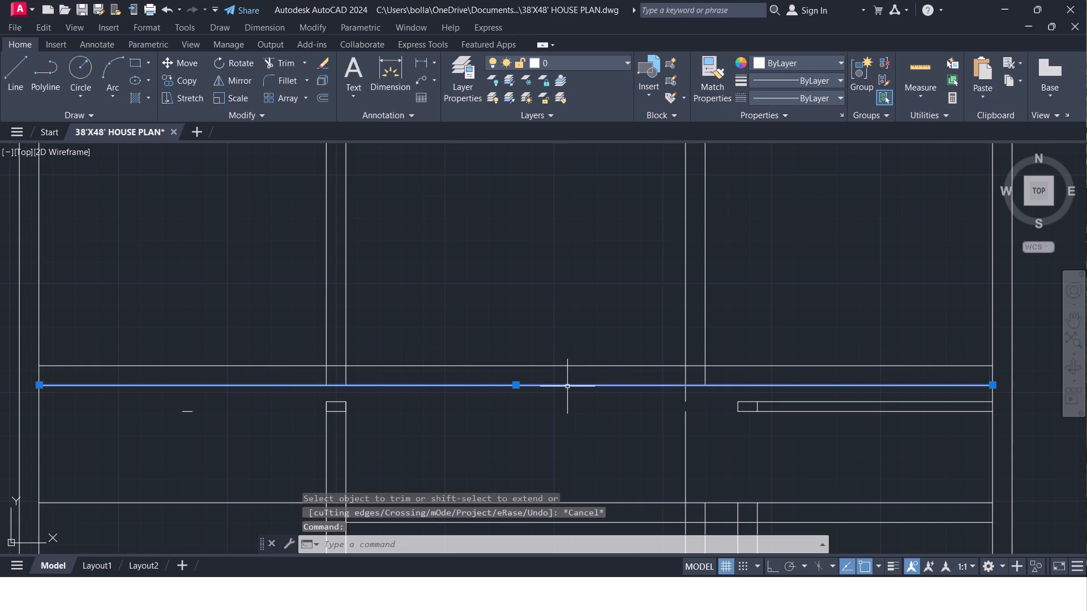
key("Delete")
type("O 4.5\"")
key("Return")
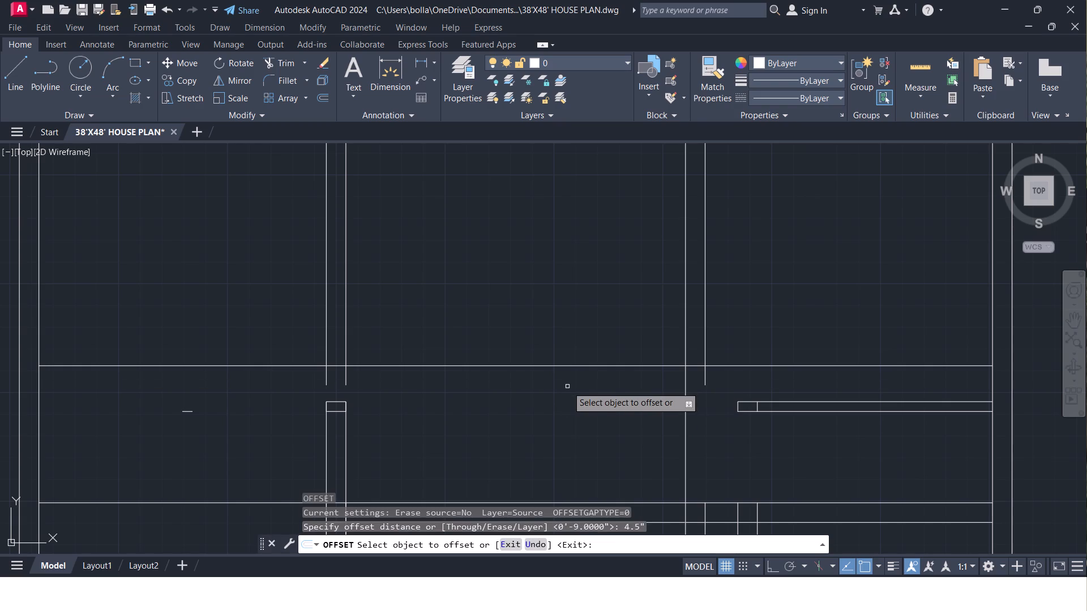
left_click(542, 364)
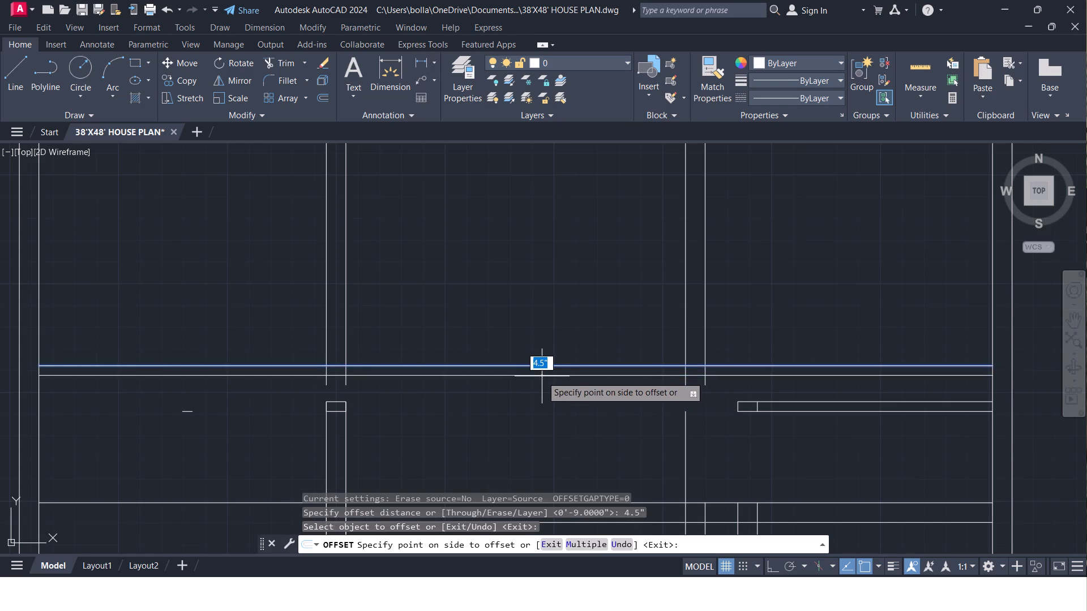
left_click(542, 376)
key("Escape")
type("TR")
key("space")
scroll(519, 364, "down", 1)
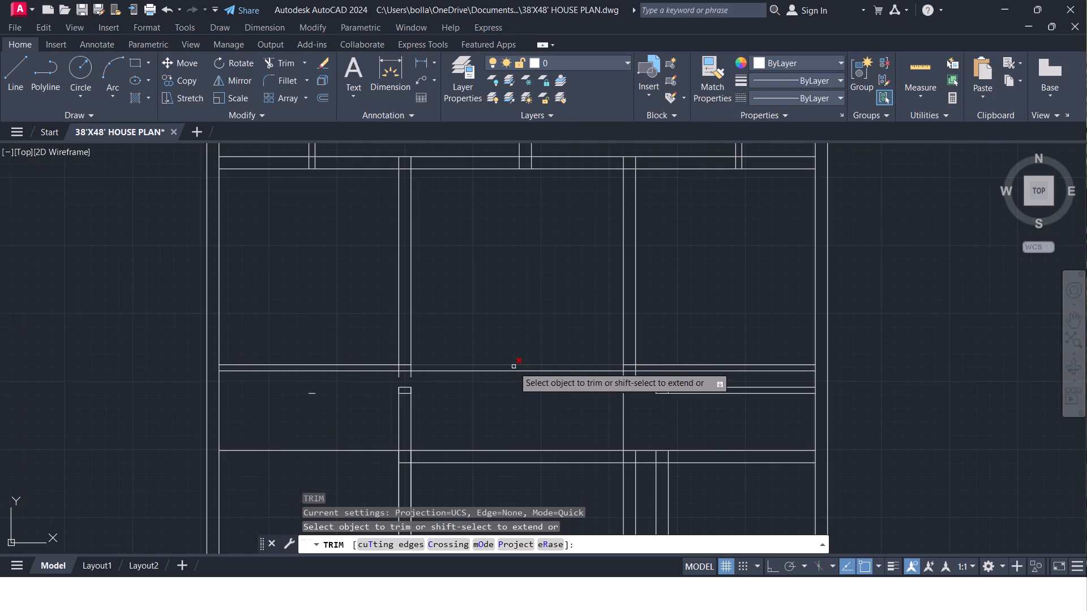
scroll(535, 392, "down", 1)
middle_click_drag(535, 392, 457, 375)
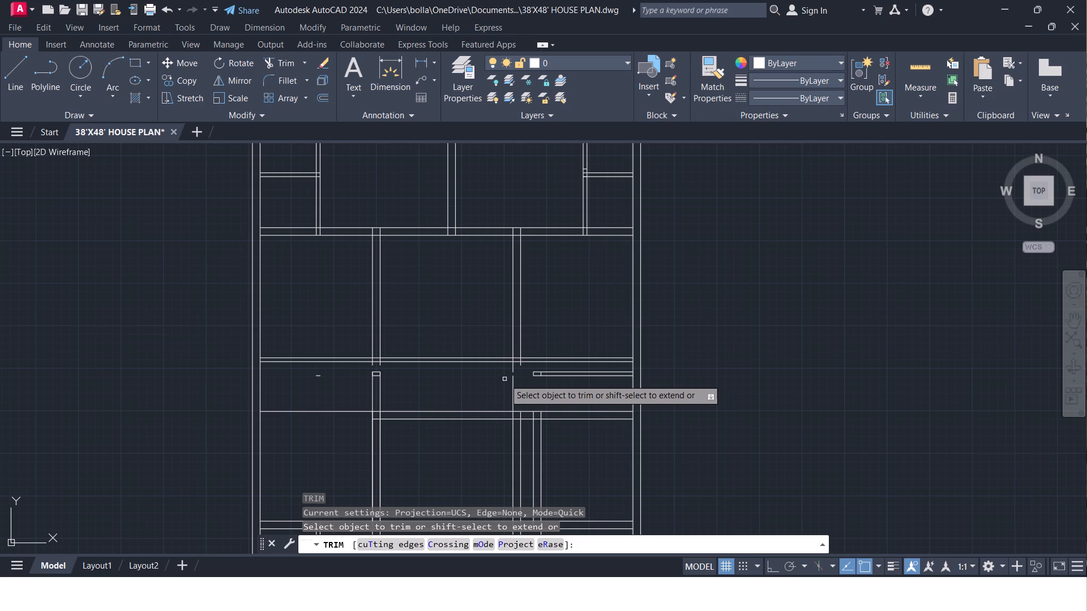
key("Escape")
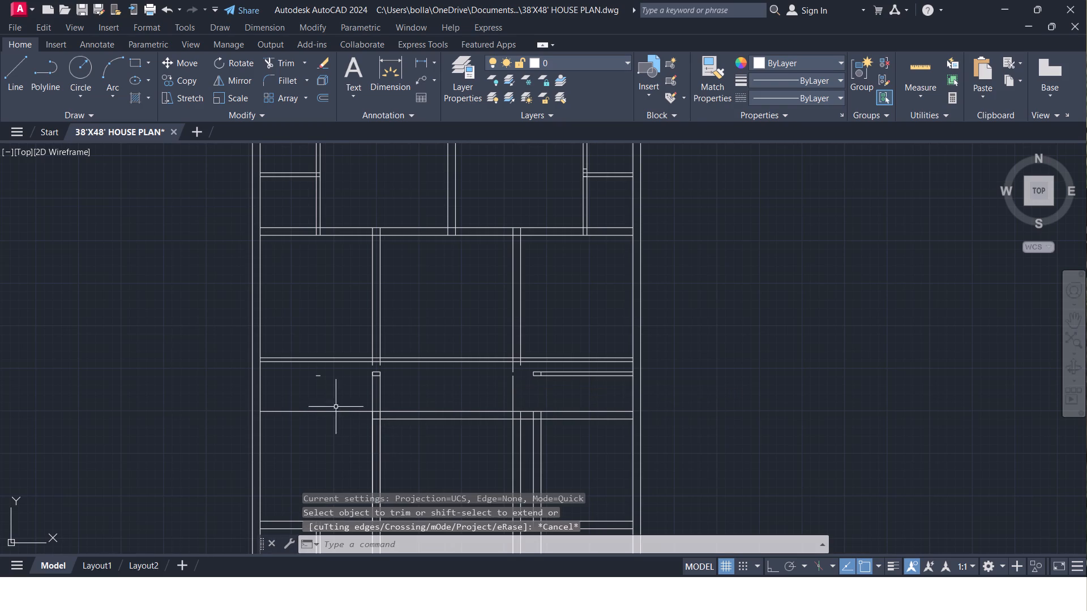
Erase the stray dash, the long horizontal line, the older 4.5" wall and the leftover vertical line below the middle rooms.
left_click(312, 371)
left_click(299, 415)
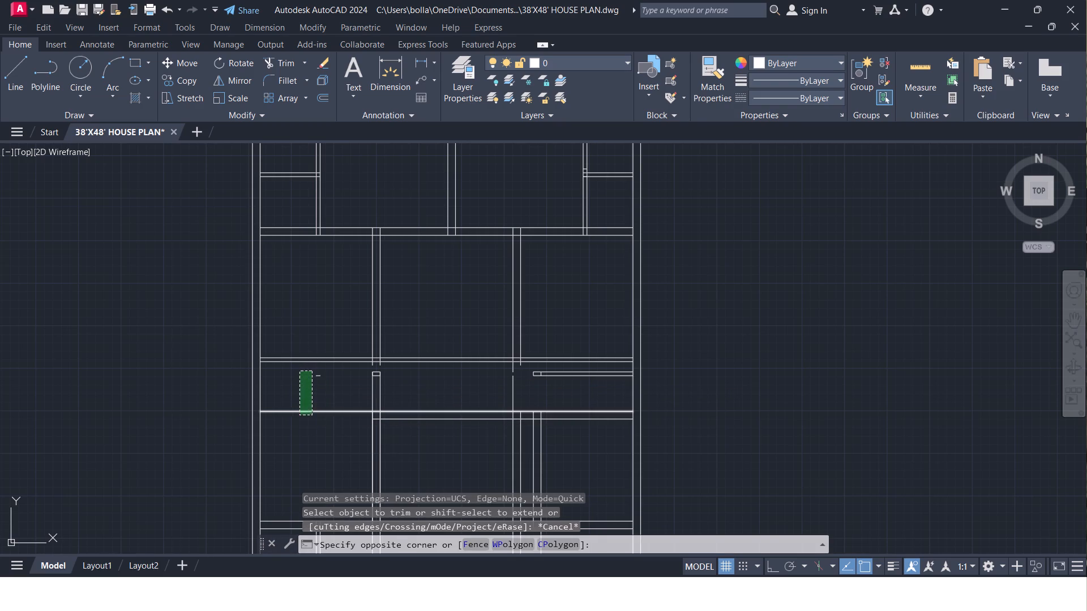
left_click(325, 374)
left_click(309, 387)
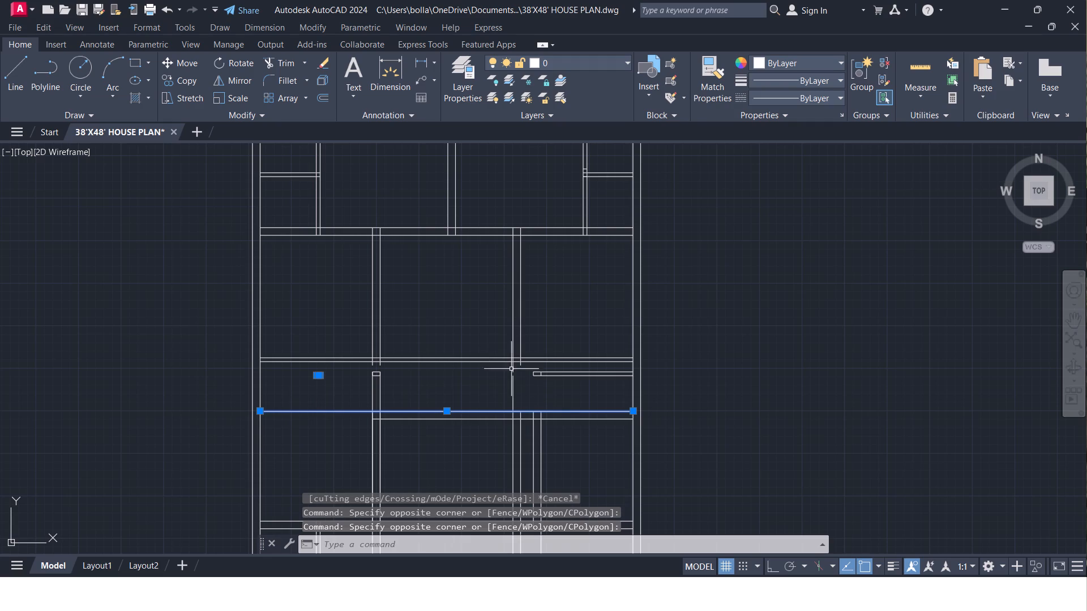
scroll(560, 369, "up", 3)
left_click(559, 369)
left_click(517, 415)
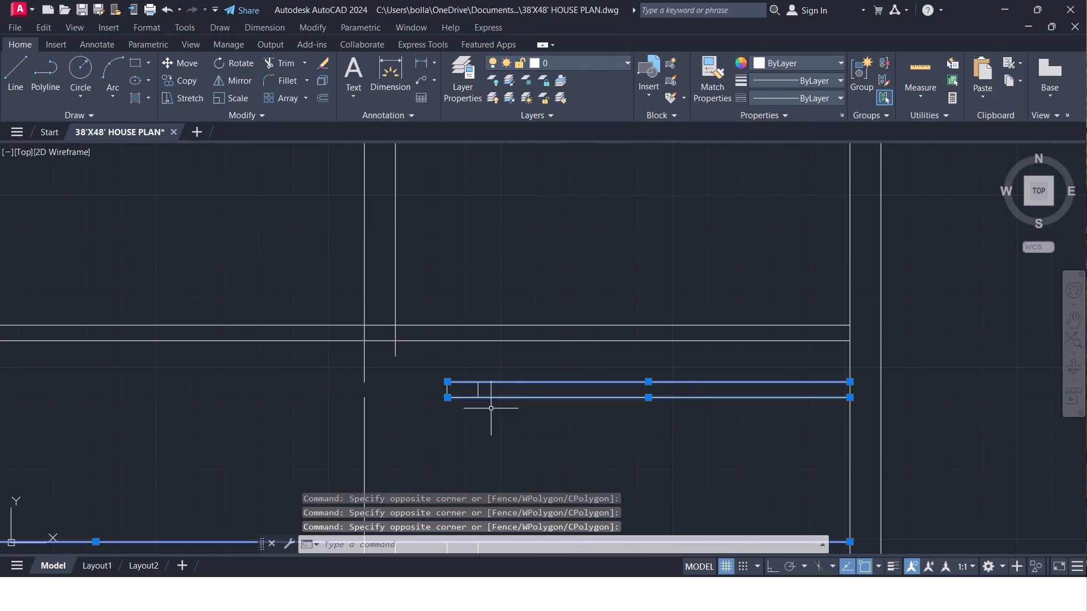
left_click(425, 406)
left_click(339, 458)
key("Delete")
Erase the remaining old horizontal line and the three vertical lines in the lower right part of the plan.
scroll(345, 409, "down", 3)
left_click(360, 414)
left_click(327, 466)
left_click(387, 437)
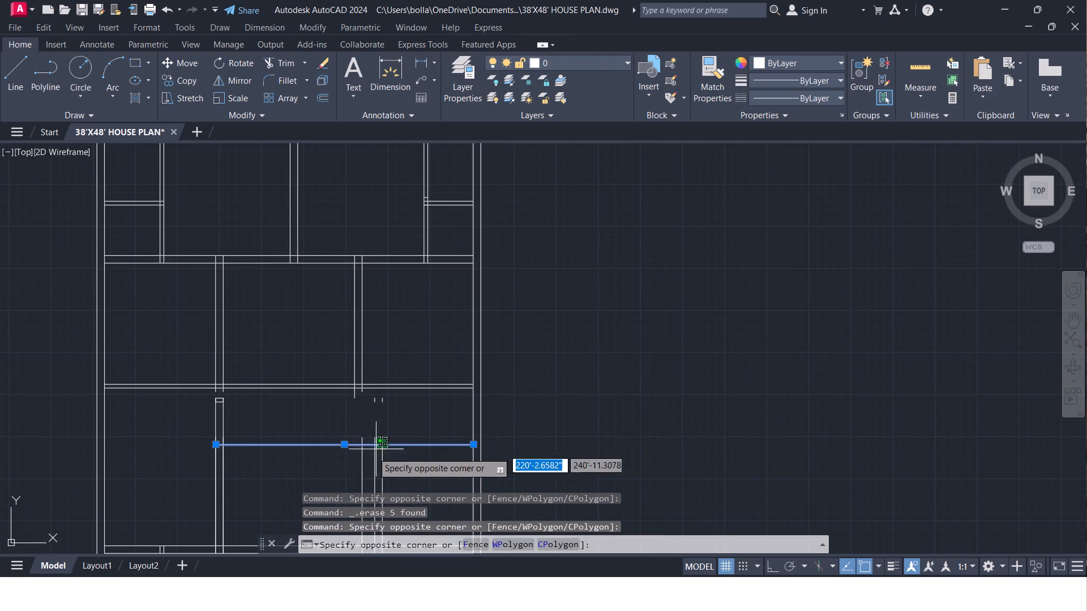
left_click(350, 475)
key("Delete")
Erase the old vertical wall, the lower horizontal wall and the short vertical wall in the plan's bottom area.
scroll(365, 425, "down", 2)
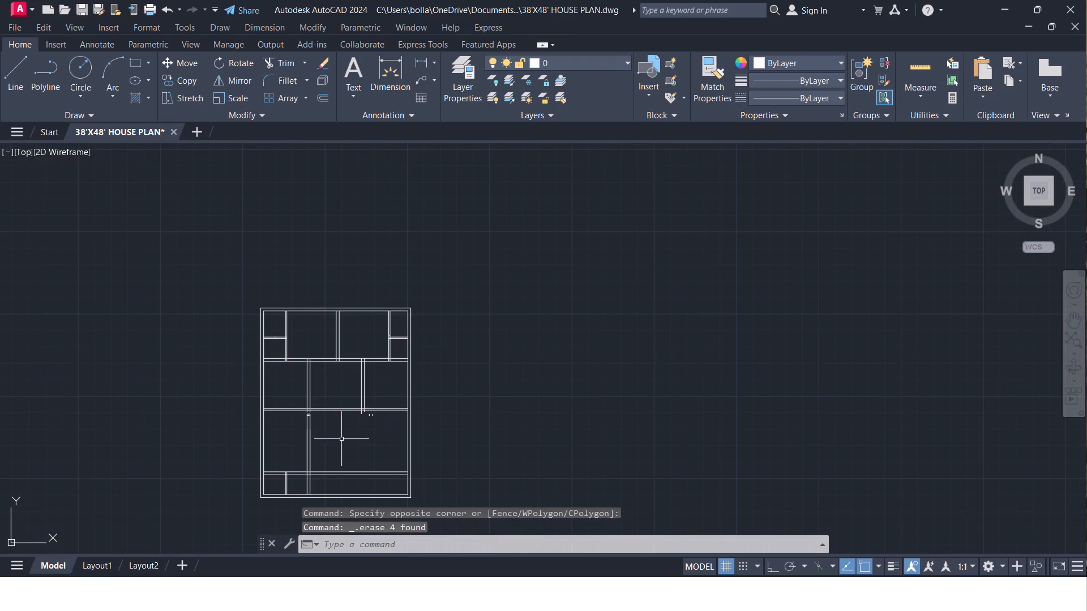
left_click(333, 437)
left_click(296, 454)
left_click(302, 459)
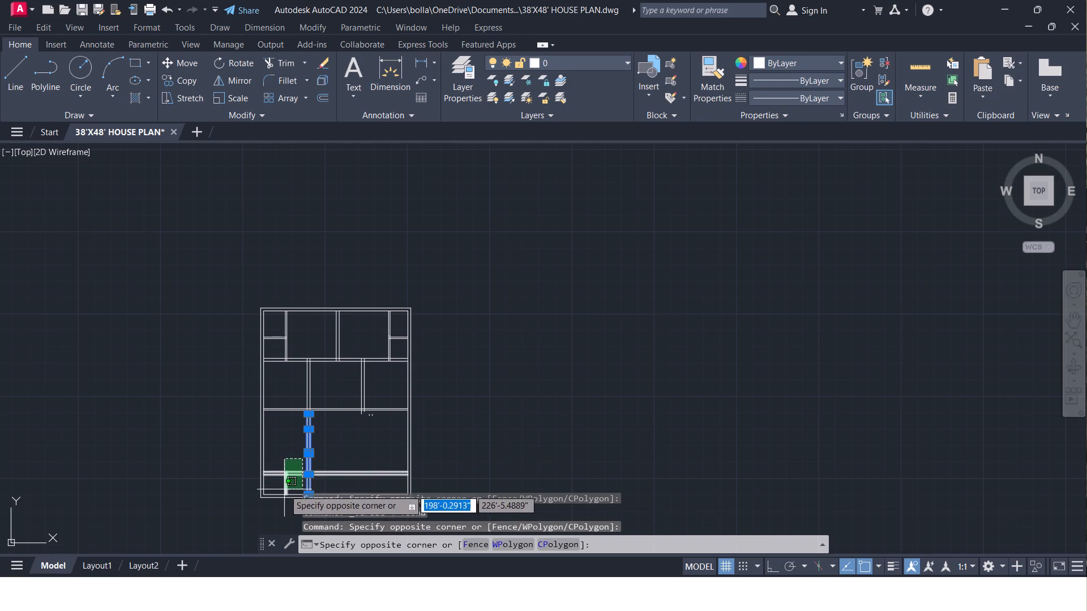
left_click(284, 489)
key("Delete")
Erase the small rectangle and the two short vertical fragments left beneath the 4.5" horizontal wall.
scroll(309, 413, "up", 2)
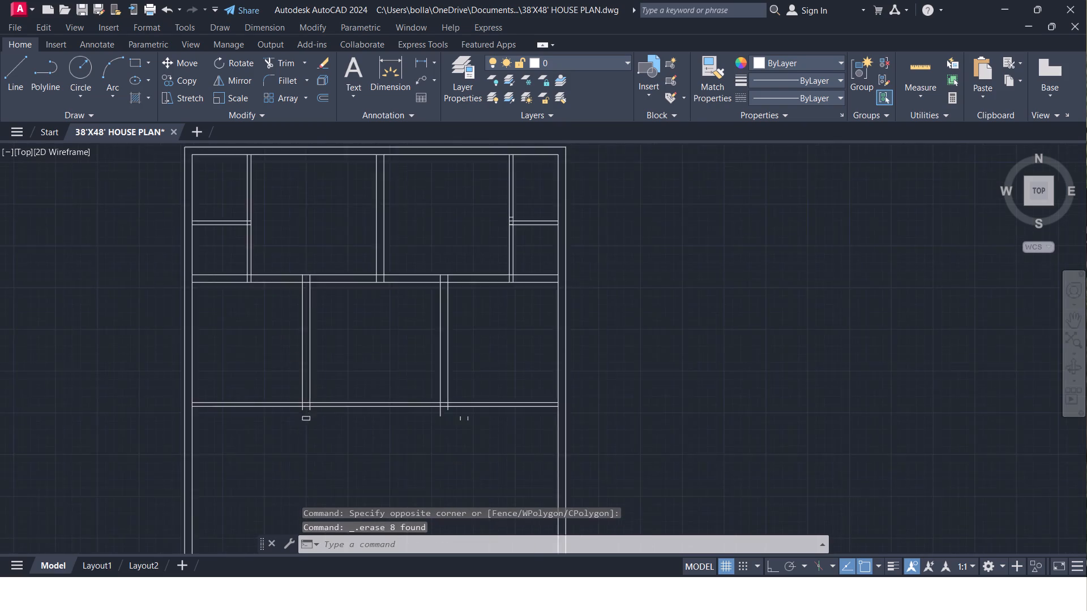
scroll(309, 413, "up", 2)
left_click(310, 410)
left_click(290, 433)
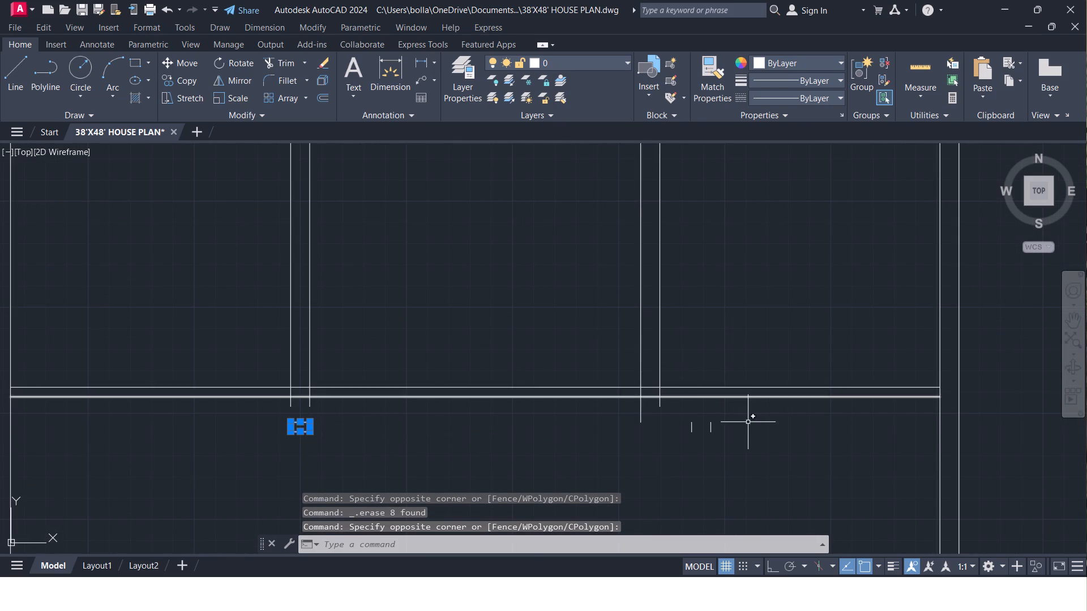
left_click(731, 415)
left_click(677, 450)
key("Delete")
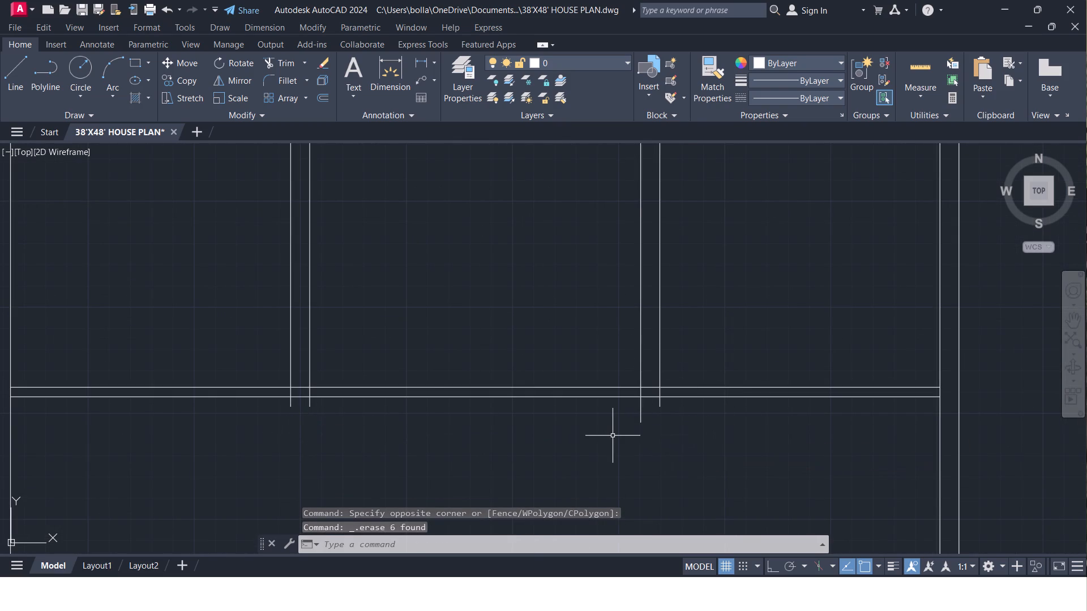
key("Escape")
Trim the ends of the two 9" vertical walls that project below the 4.5" horizontal wall.
type("TR")
key("space")
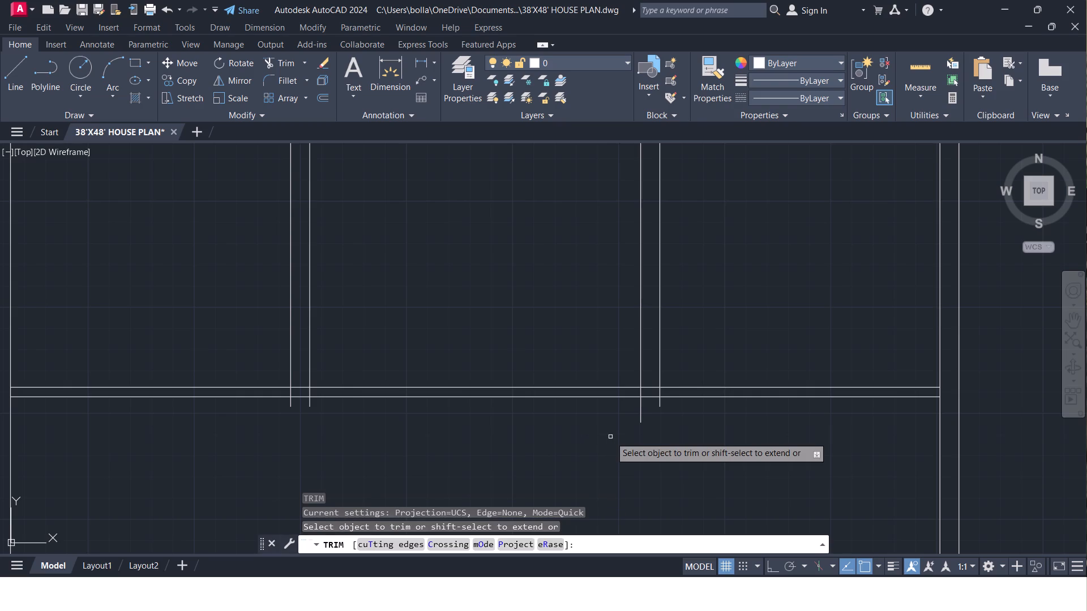
left_click(672, 407)
left_click(630, 413)
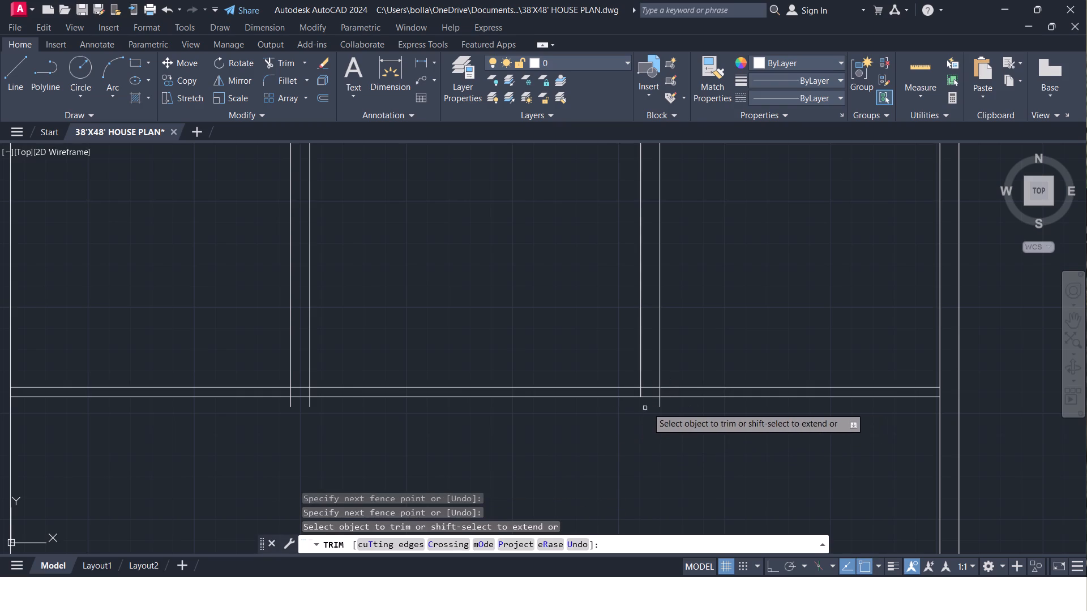
left_click(658, 404)
left_click(323, 408)
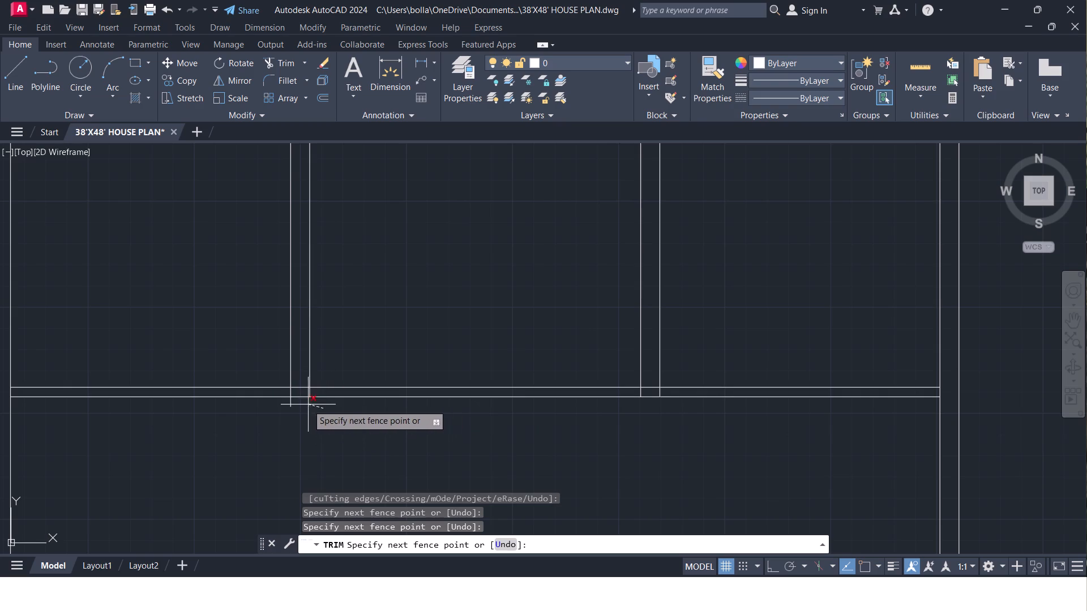
left_click(303, 399)
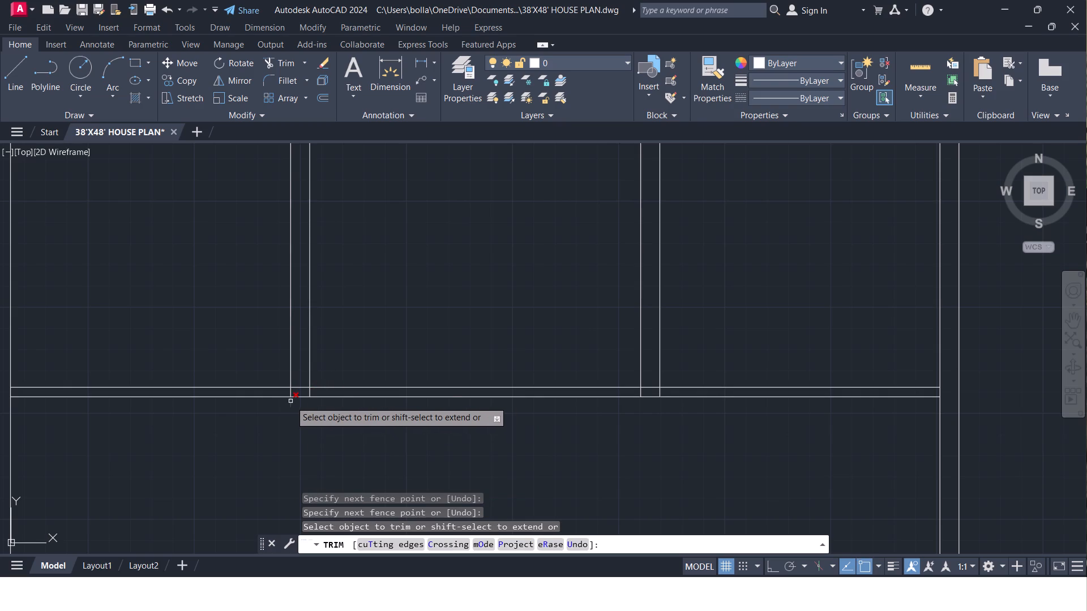
left_click(290, 401)
key("Escape")
Offset the lower line of the 4.5" horizontal wall 6'9" downward.
type("O")
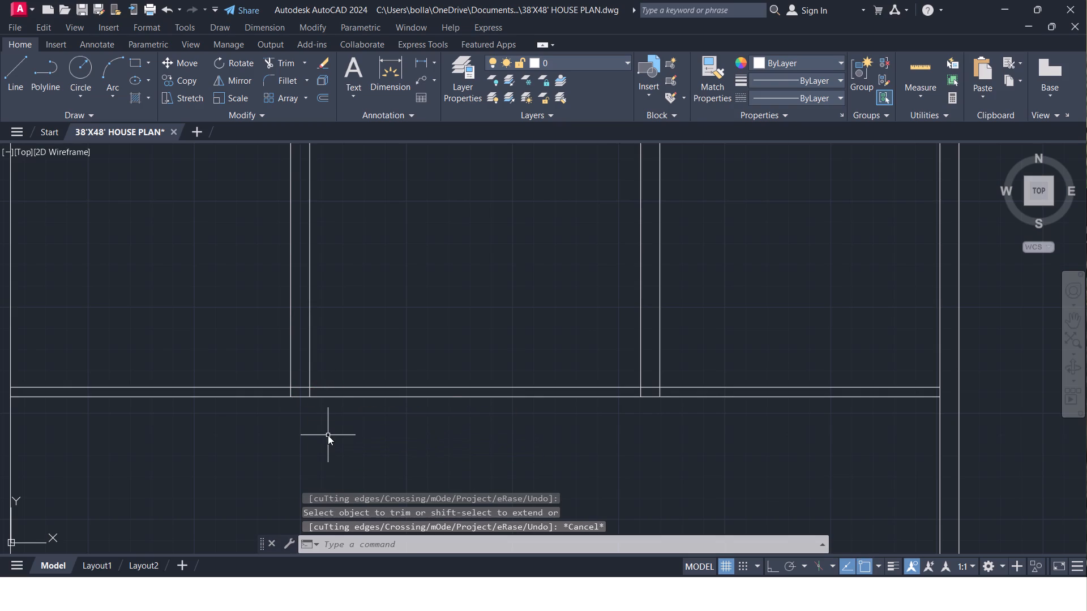
key("space")
key("6")
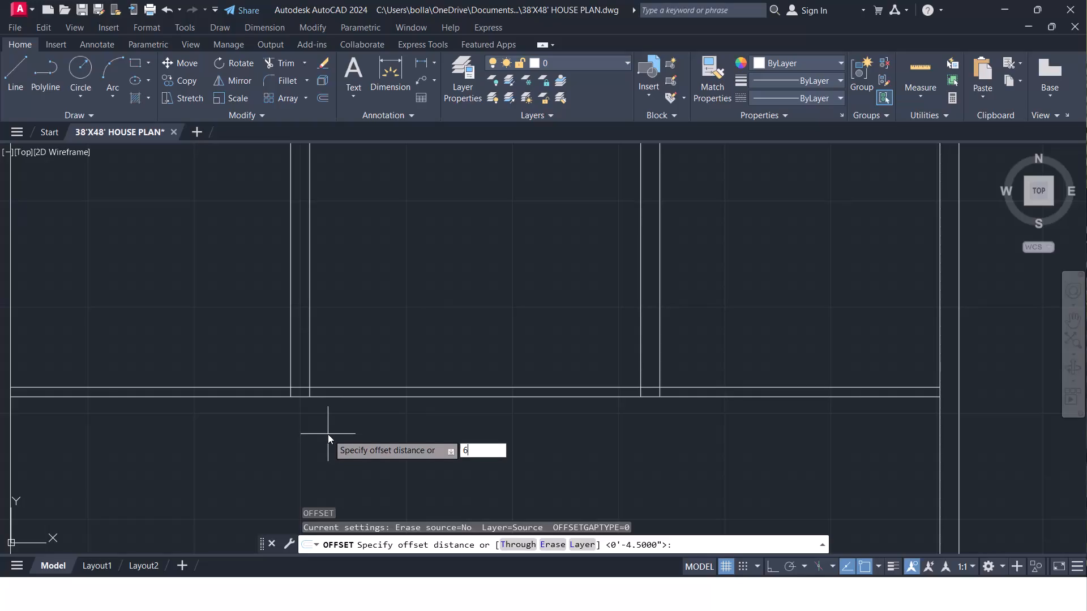
key("apostrophe")
type("9\"")
key("Return")
scroll(360, 394, "down", 2)
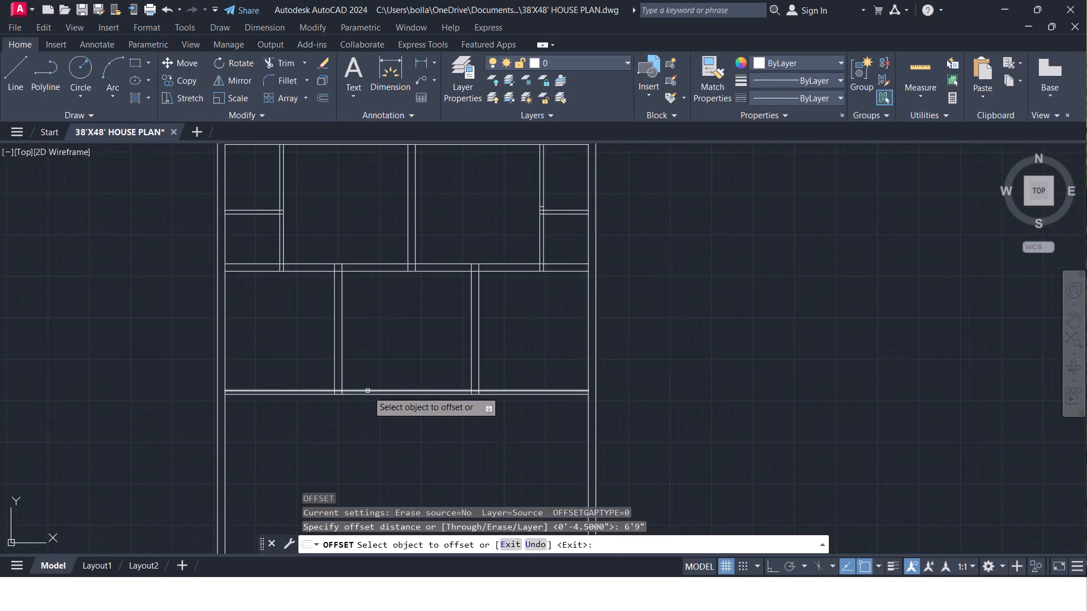
scroll(367, 391, "down", 1)
left_click(387, 393)
left_click(383, 419)
key("Escape")
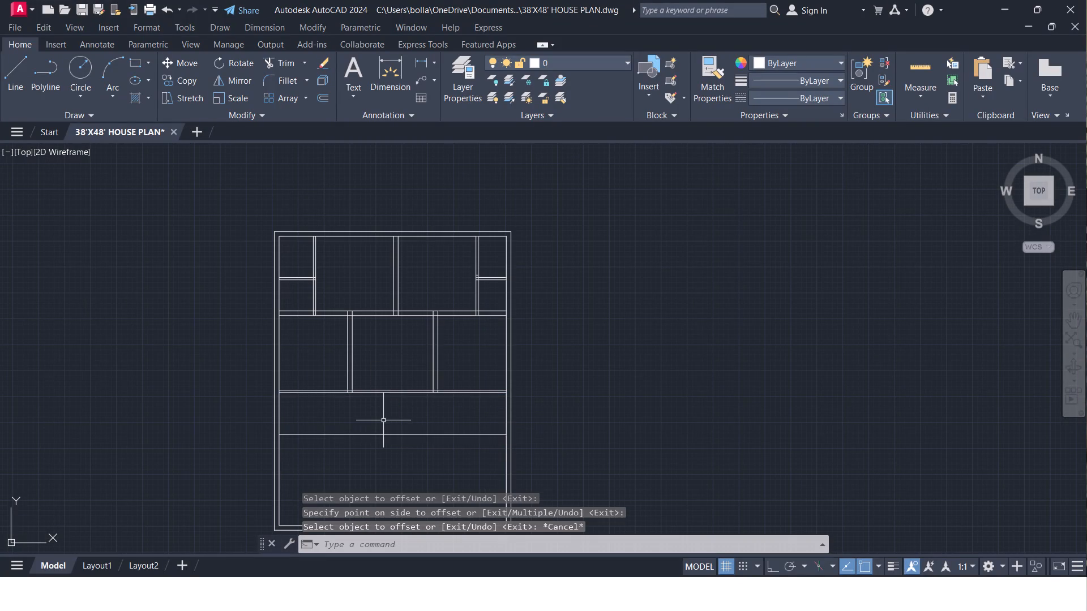
Offset the new horizontal line 4.5" downward to form a wall.
type("O")
key("space")
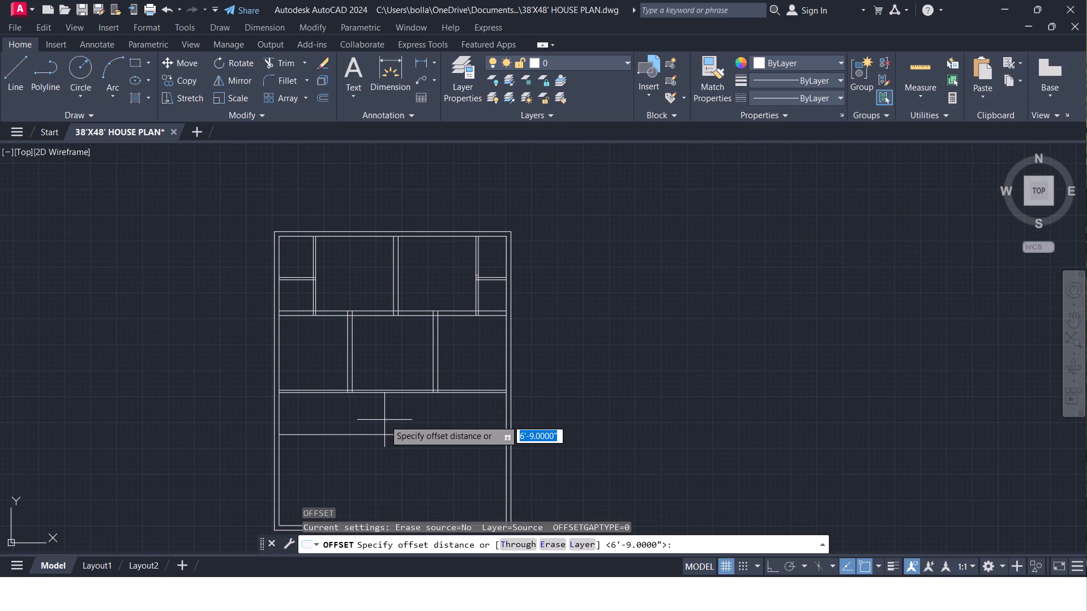
type("4.5\"")
key("Return")
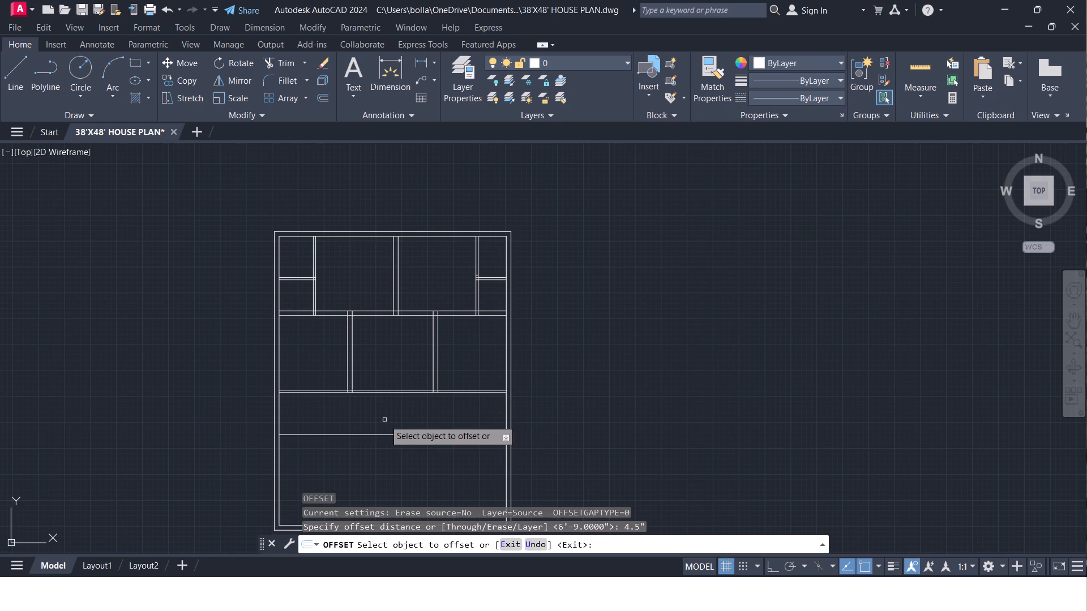
scroll(379, 436, "up", 2)
left_click(380, 434)
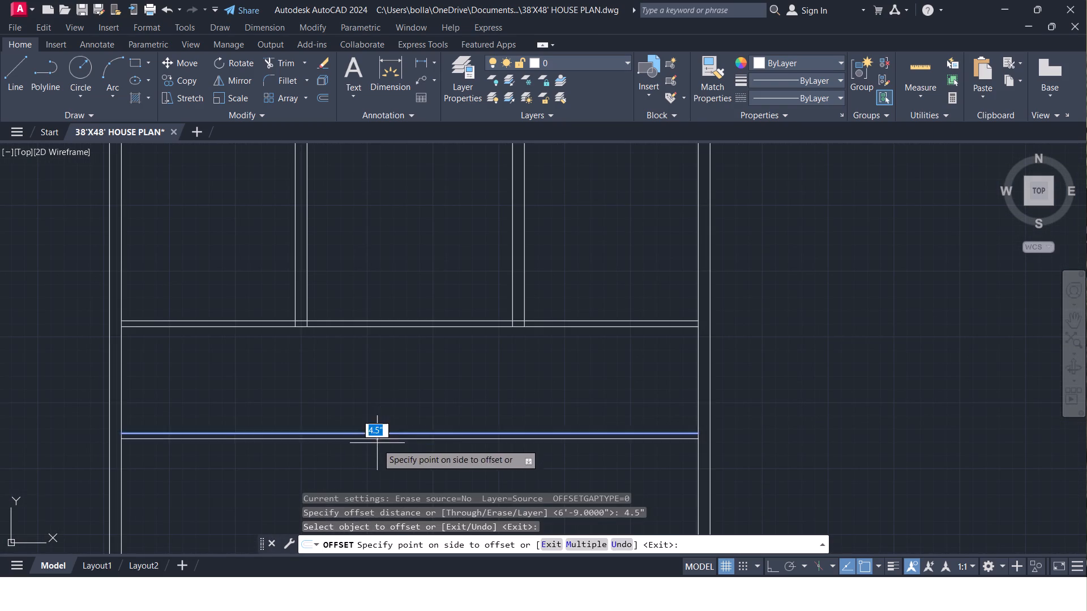
left_click(377, 444)
key("Escape")
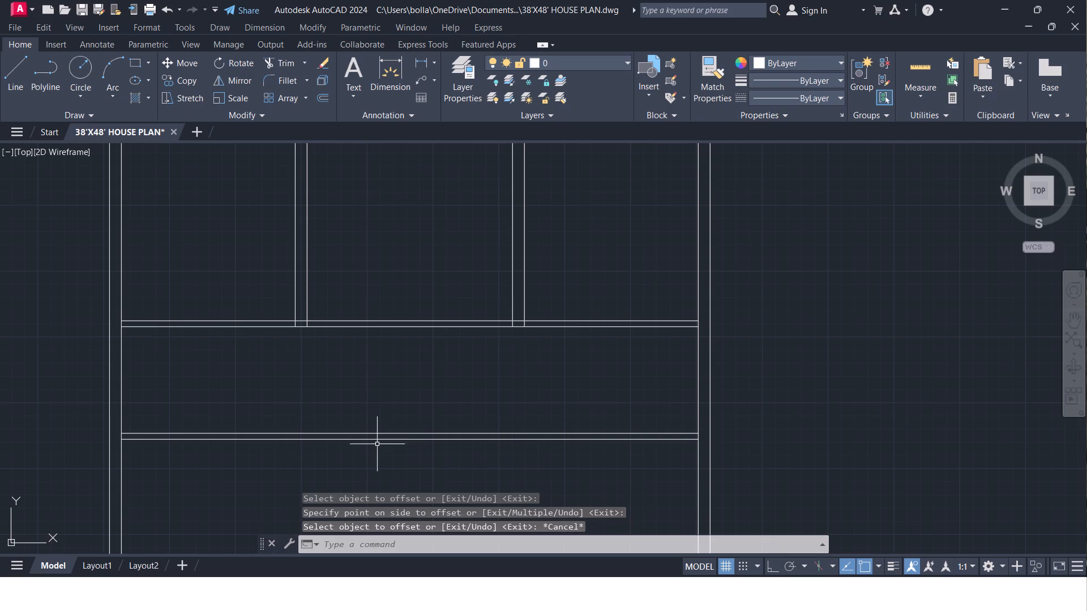
Measure the overall length of the plan's left outer wall with a linear dimension.
middle_click_drag(377, 444, 374, 313)
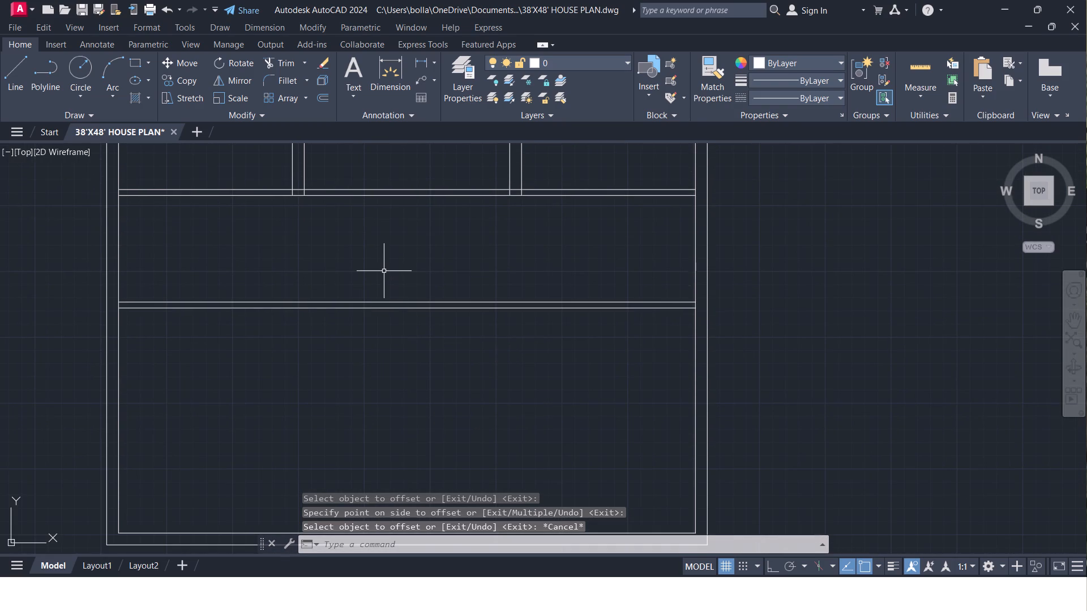
scroll(384, 270, "down", 2)
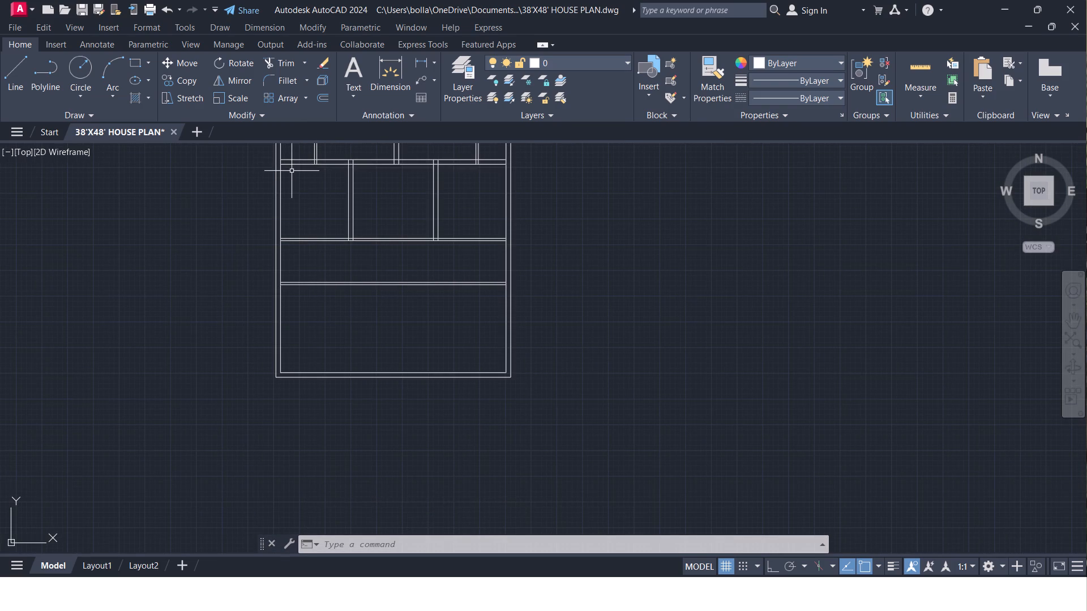
middle_click_drag(292, 173, 274, 270)
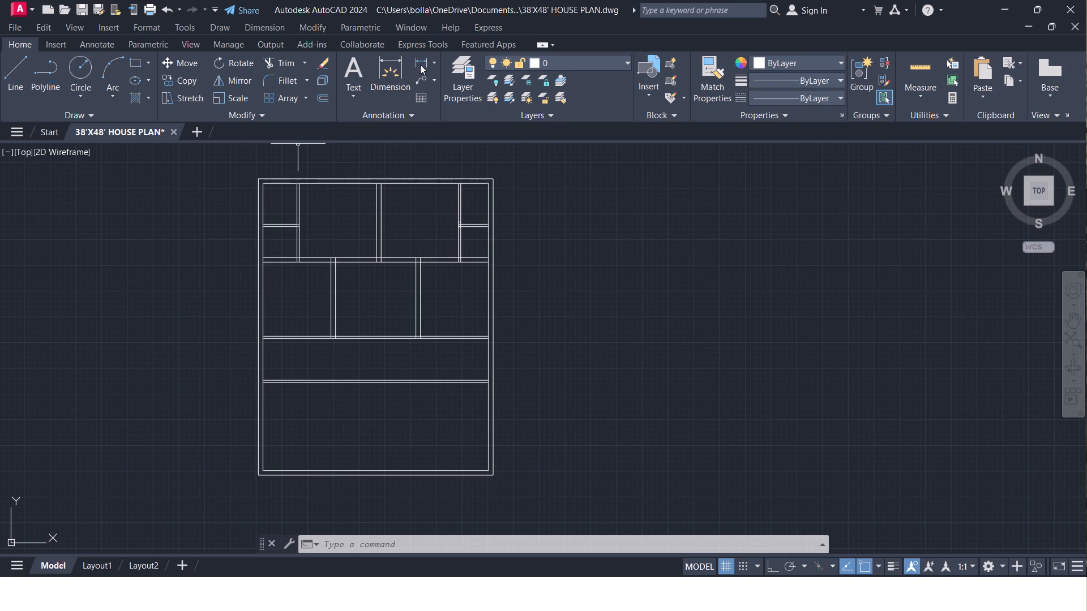
left_click(420, 64)
scroll(286, 164, "up", 2)
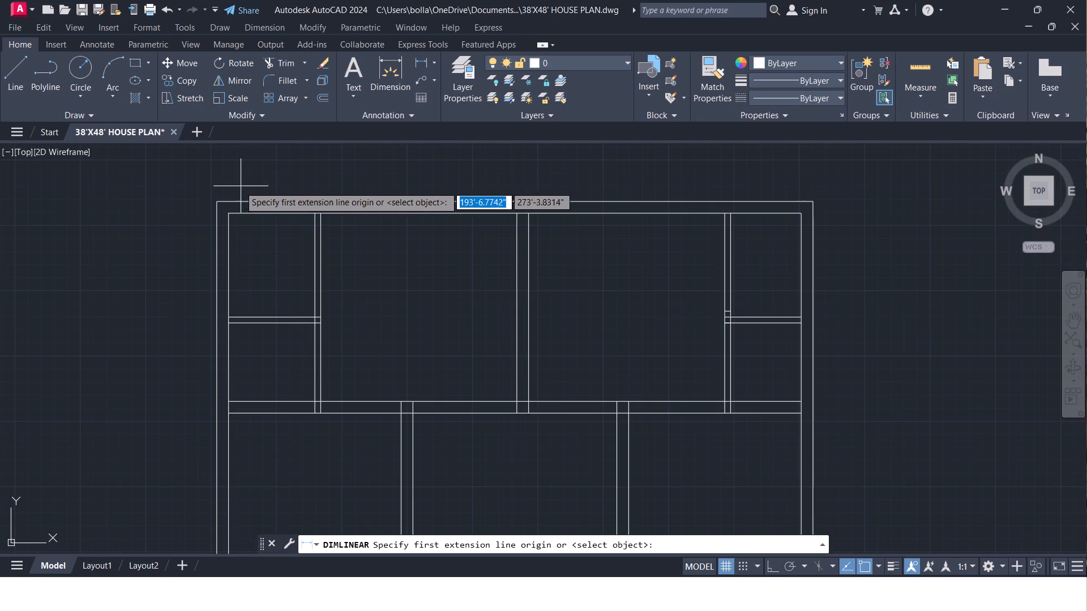
left_click(219, 203)
scroll(246, 161, "down", 4)
scroll(239, 294, "up", 4)
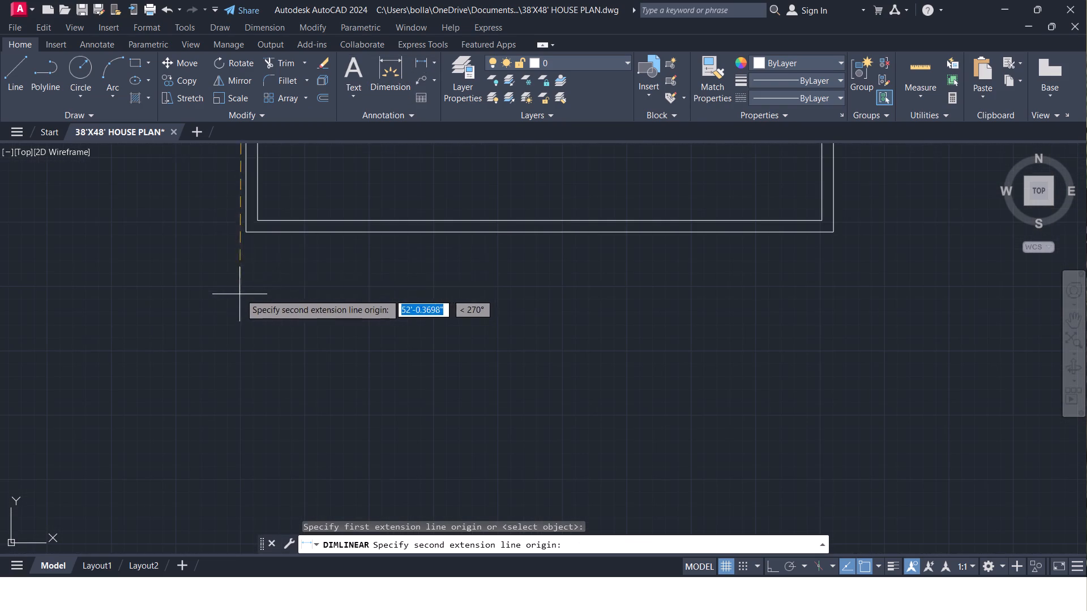
left_click(243, 235)
scroll(211, 277, "down", 1)
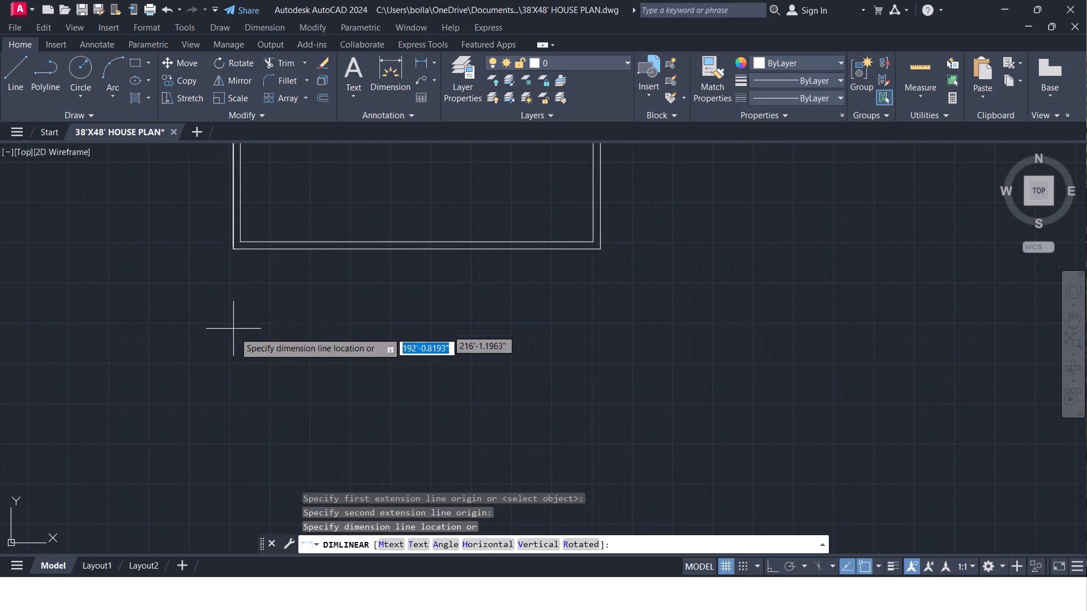
middle_click_drag(213, 348, 270, 453)
scroll(271, 454, "up", 1)
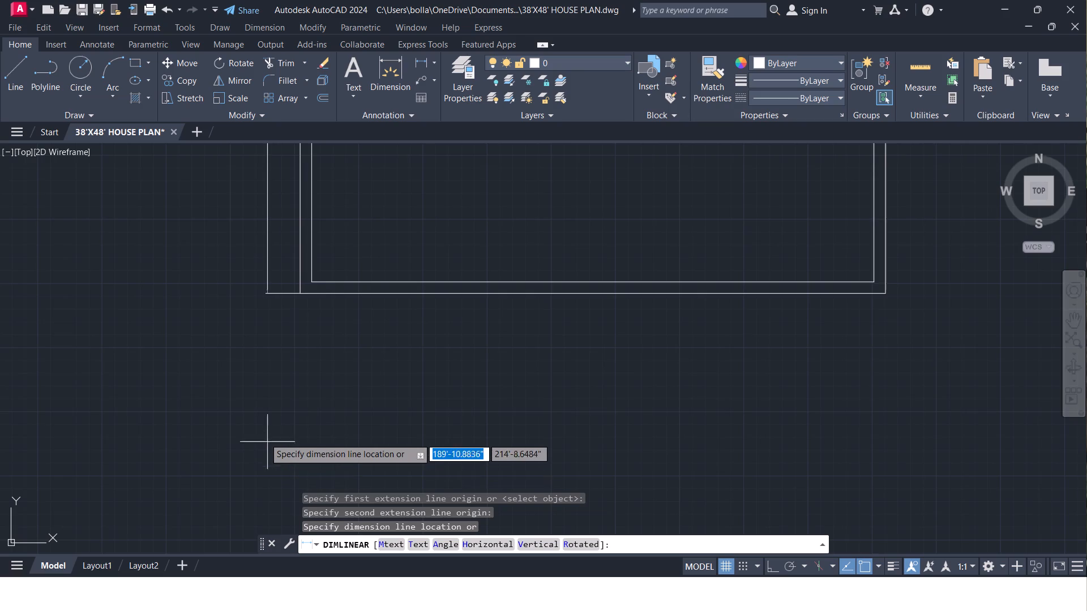
scroll(246, 402, "down", 3)
scroll(236, 284, "up", 4)
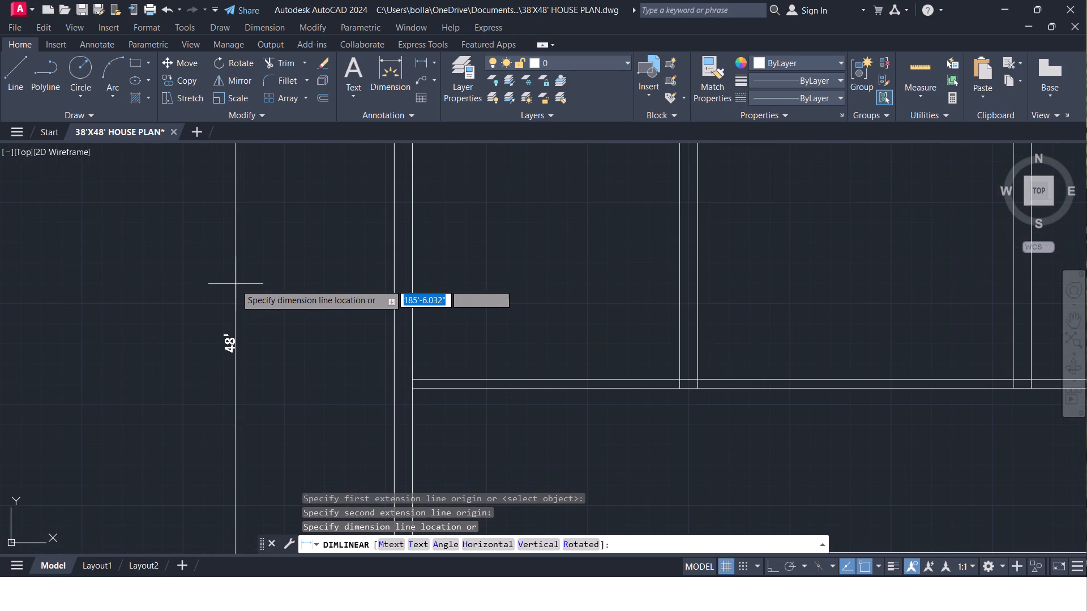
key("Escape")
scroll(239, 276, "down", 3)
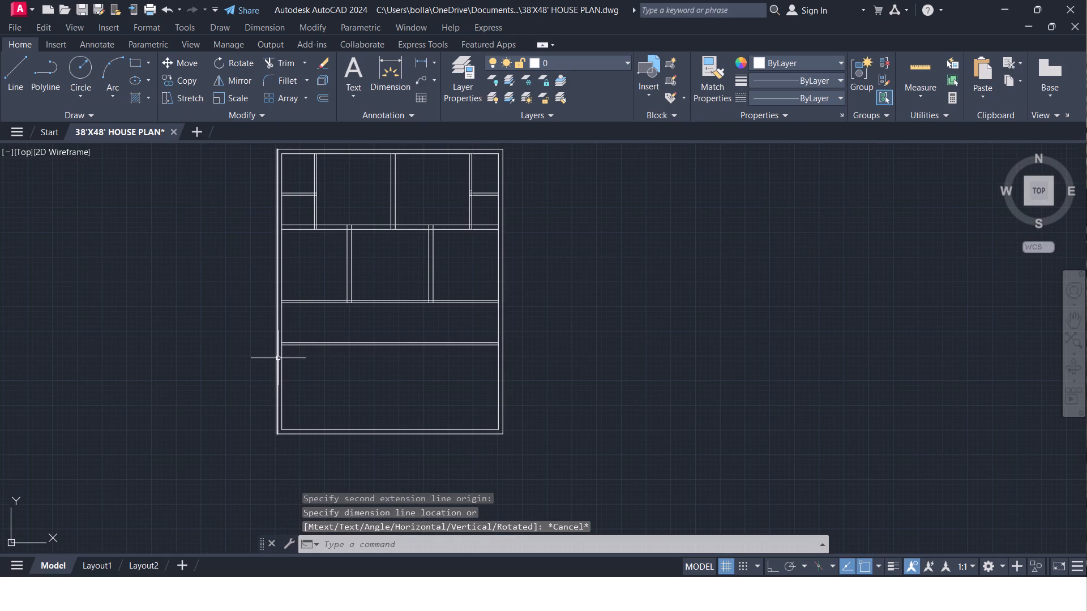
Offset the inner line of the bottom outer wall 5' upward.
type("O")
key("space")
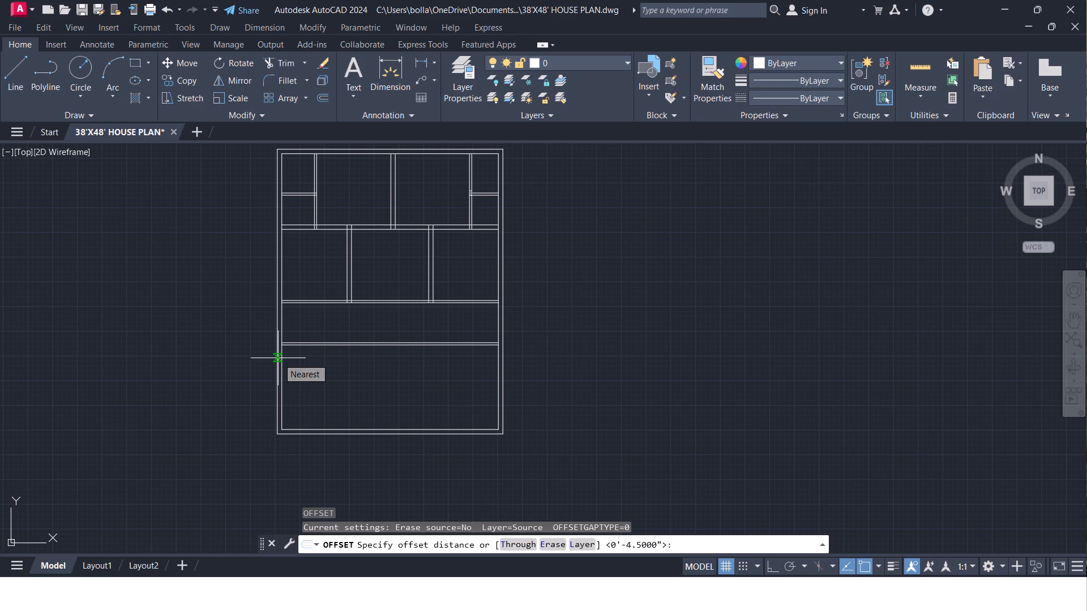
type("5'")
key("Return")
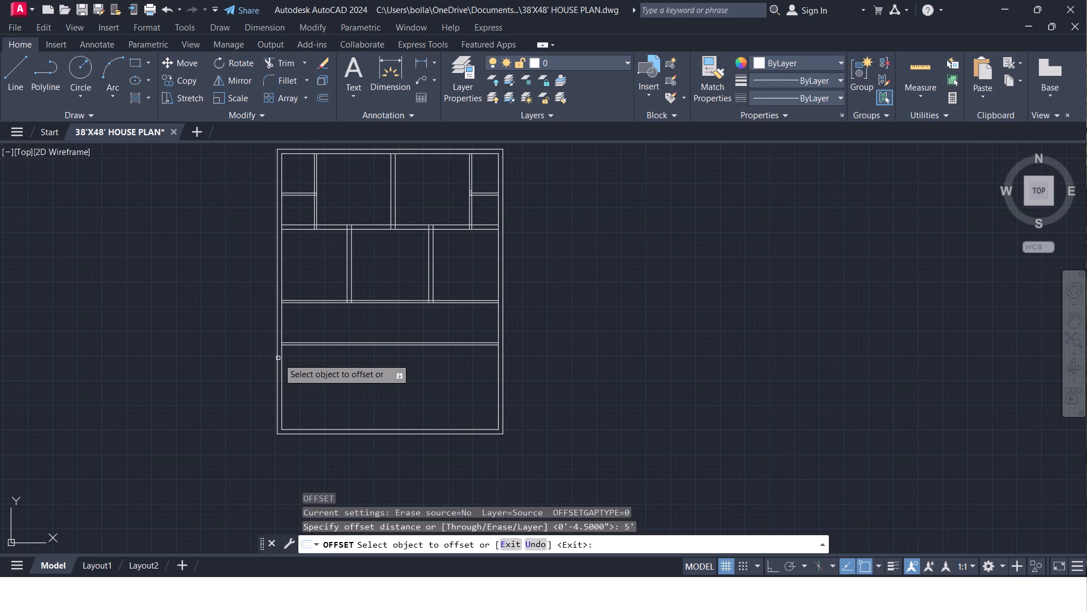
left_click(303, 428)
left_click(302, 419)
key("Escape")
Move both lines of the lower 4.5" horizontal wall a short distance straight up by eye.
scroll(305, 397, "up", 2)
left_click(318, 249)
left_click(312, 268)
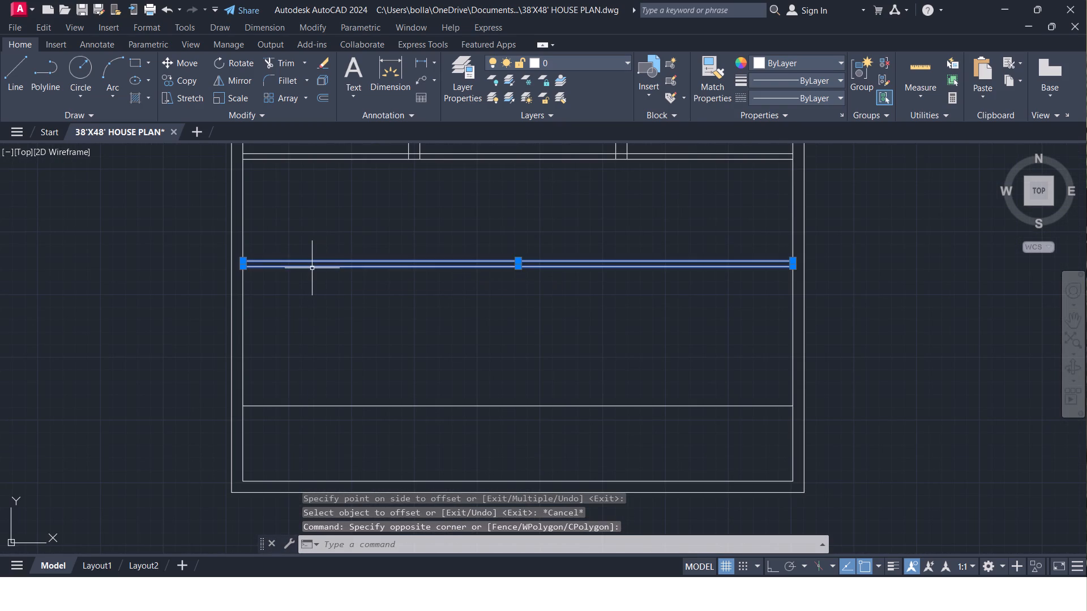
type("M")
key("space")
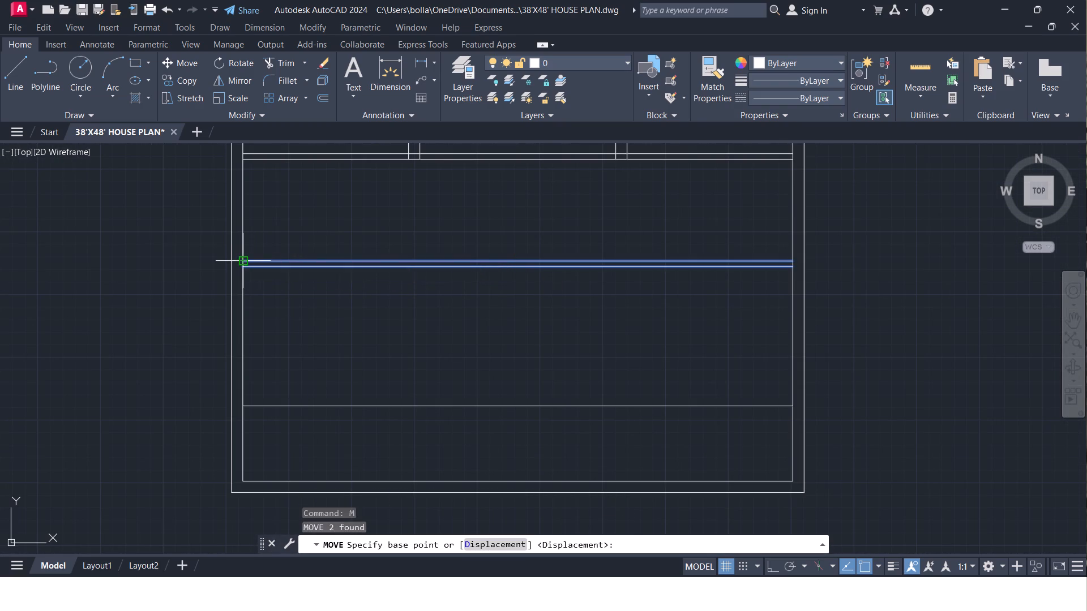
left_click(246, 260)
left_click(243, 246)
key("Escape")
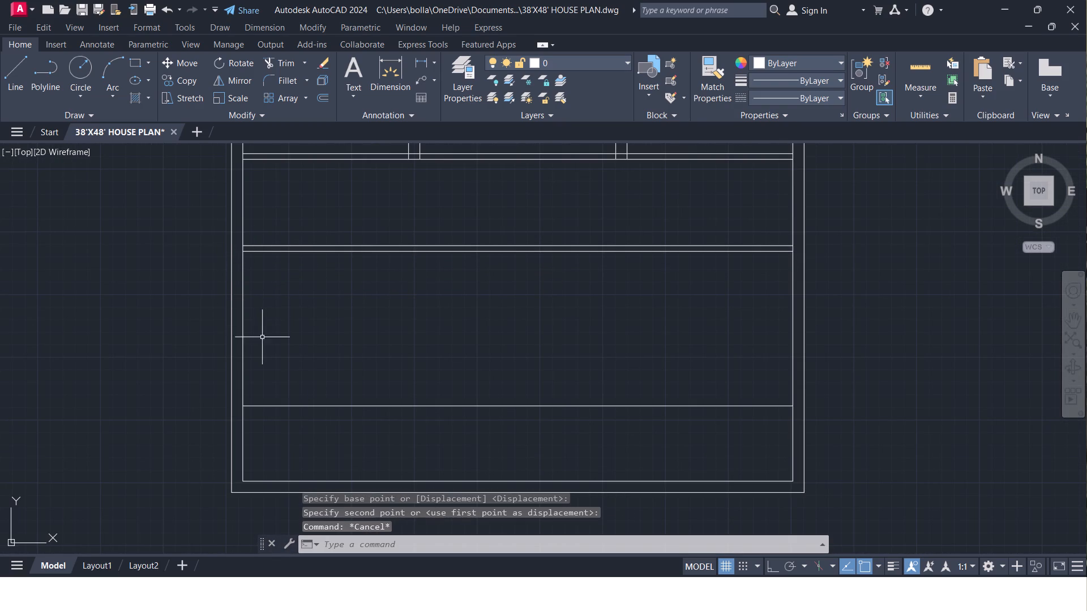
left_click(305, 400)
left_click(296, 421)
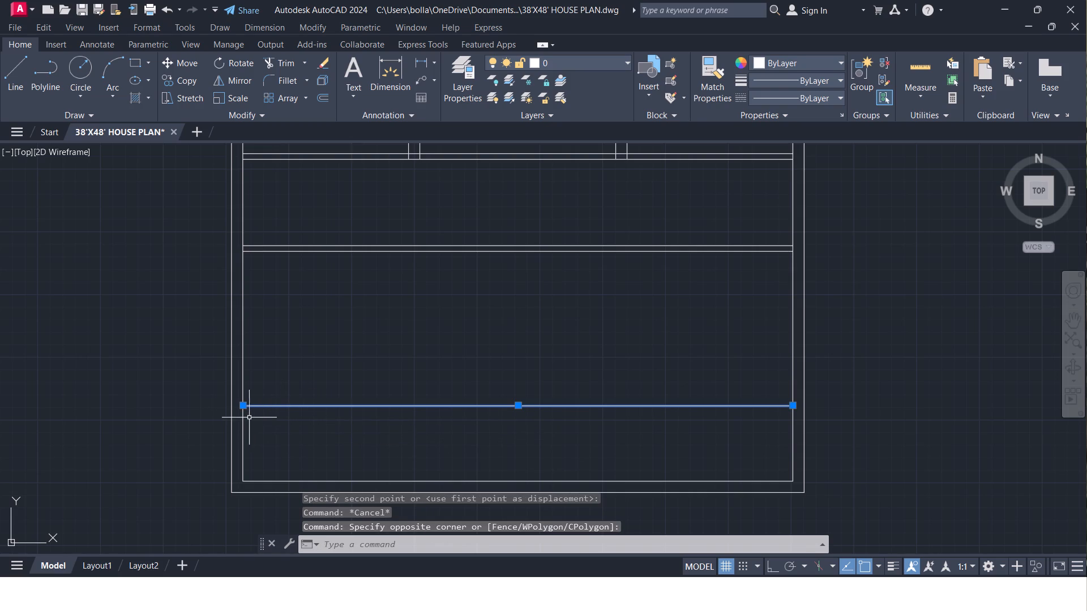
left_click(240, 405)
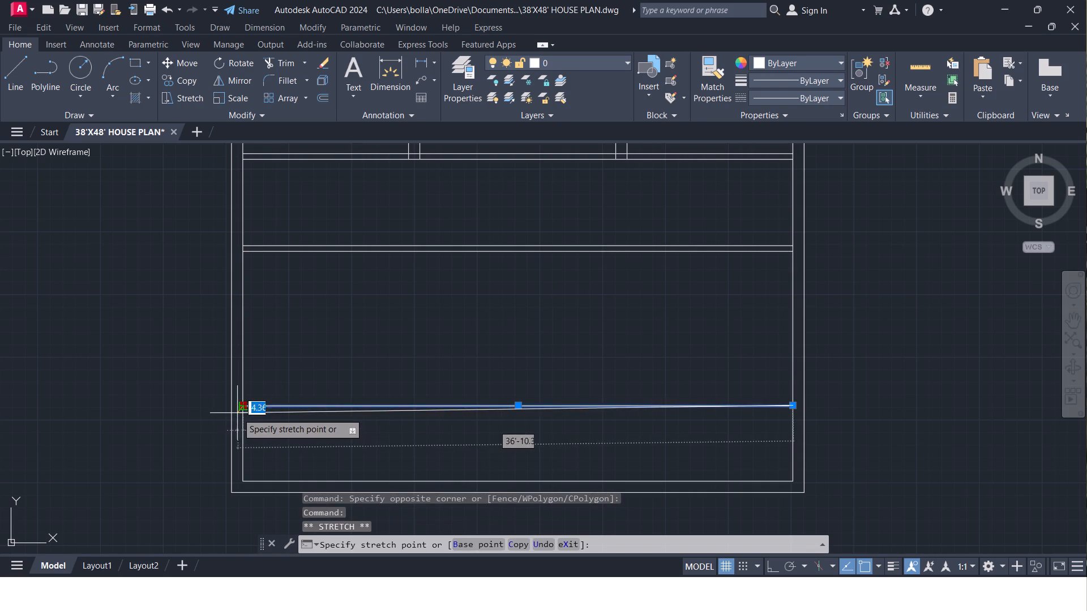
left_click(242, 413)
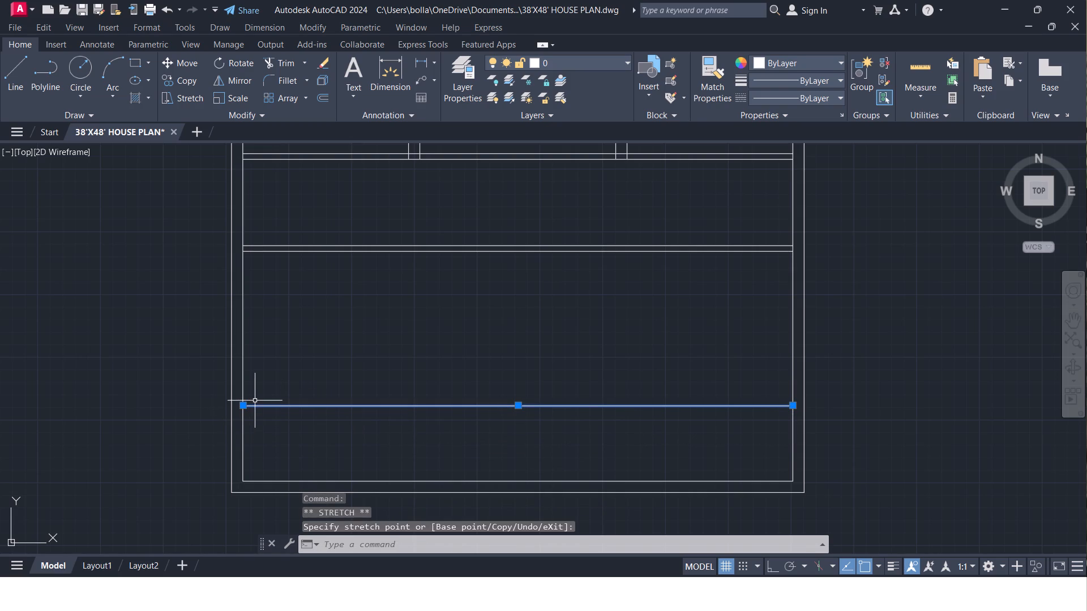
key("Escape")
Offset the horizontal line above the bottom outer wall 9" upward to form a wall.
type("O 9\"")
key("Return")
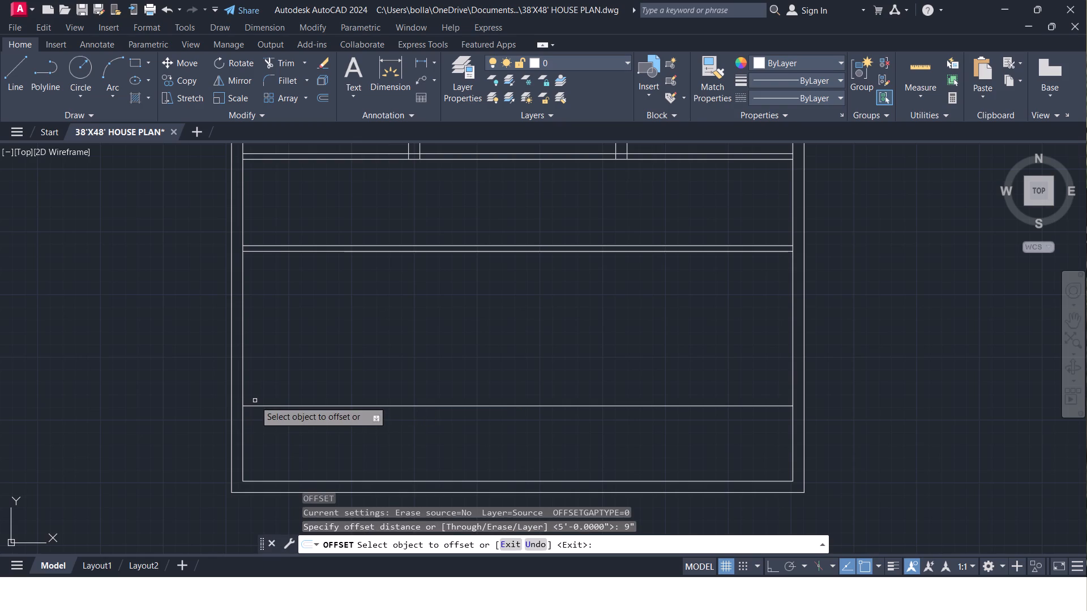
left_click(267, 405)
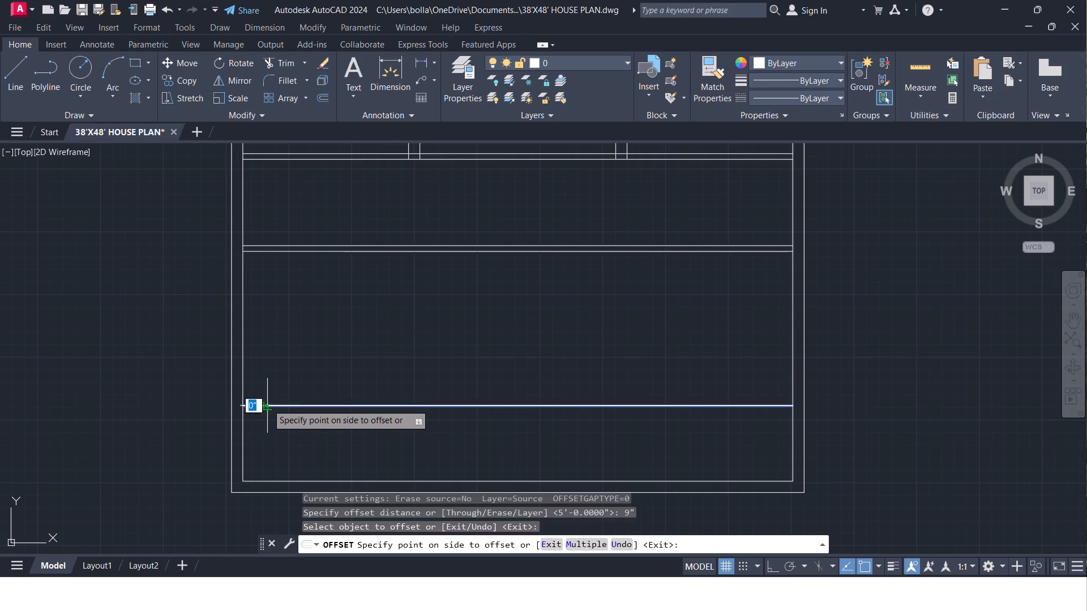
left_click(271, 396)
key("Escape")
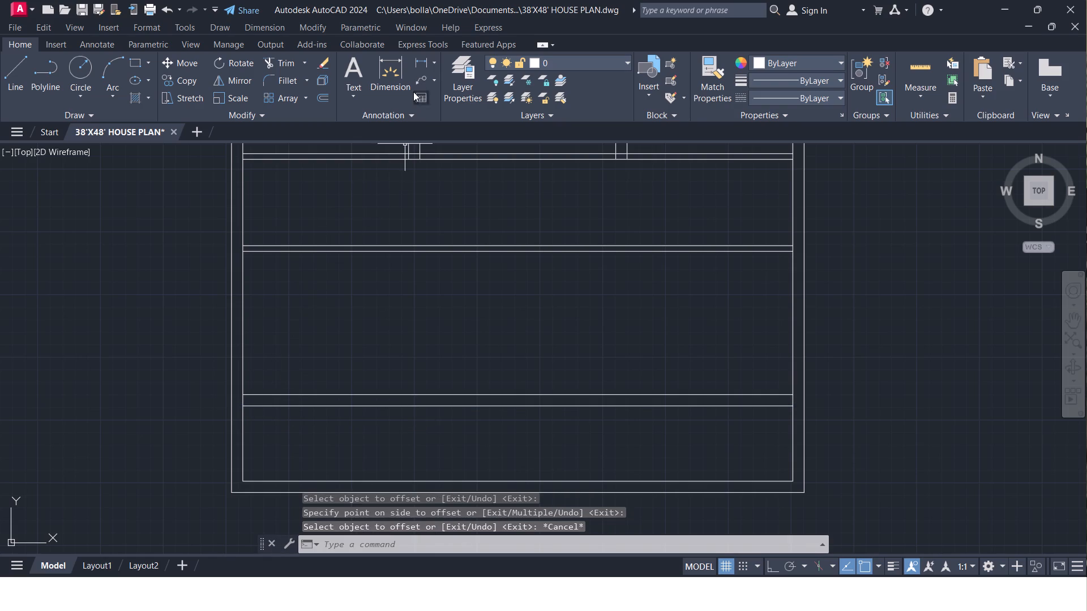
Measure the vertical clearance between the lower 4.5" horizontal wall and the new 9" horizontal wall.
left_click(420, 64)
left_click(243, 249)
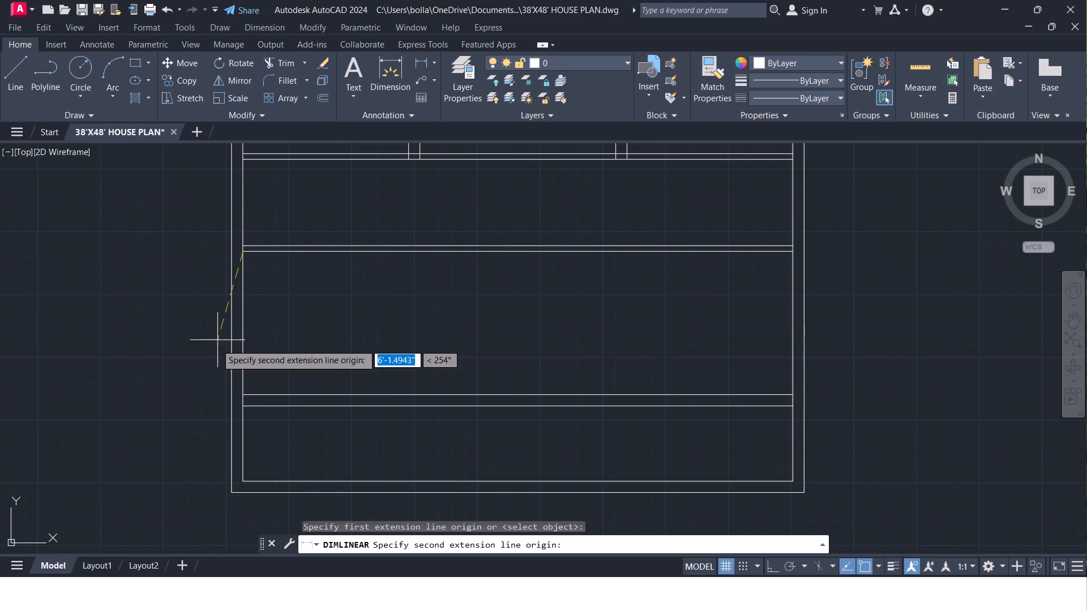
left_click(242, 392)
scroll(258, 394, "up", 2)
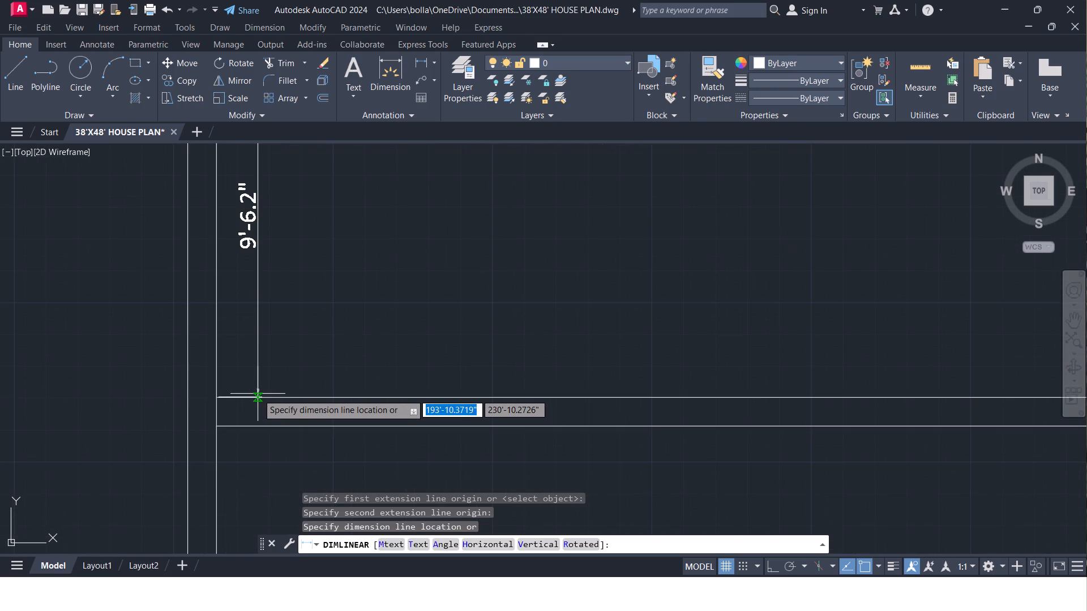
key("Escape")
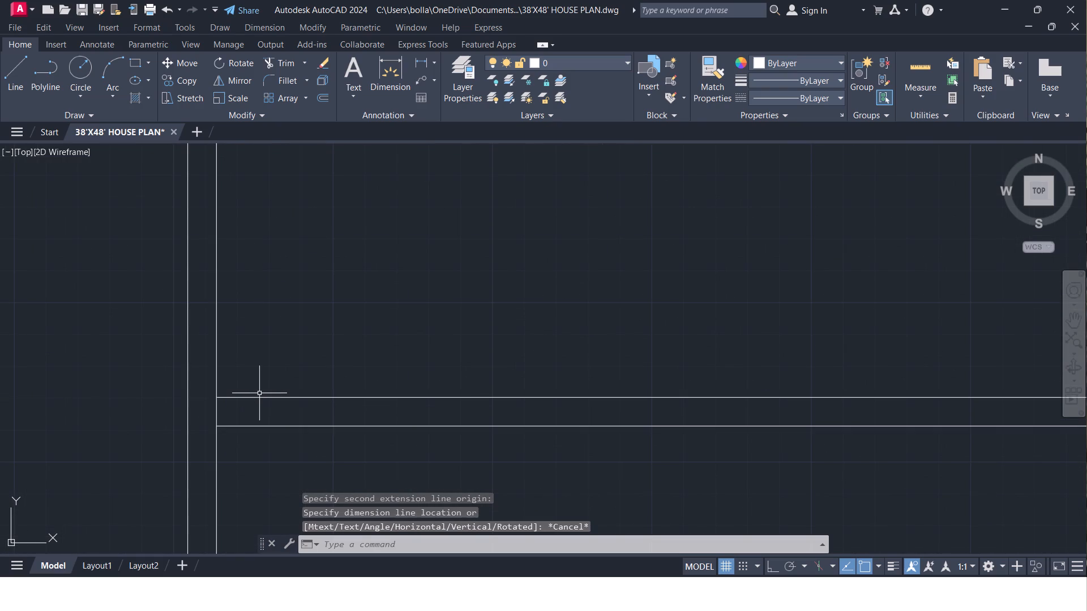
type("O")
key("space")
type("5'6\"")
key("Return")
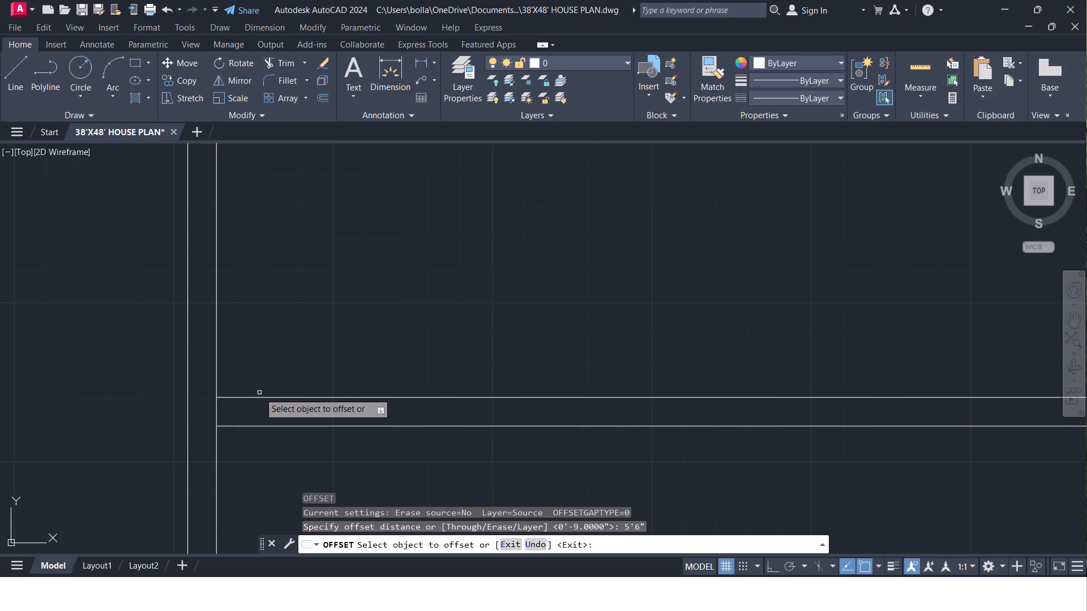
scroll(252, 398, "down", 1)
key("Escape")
Trim the left outer wall's inner line where it crosses the new 9" horizontal wall.
key("t")
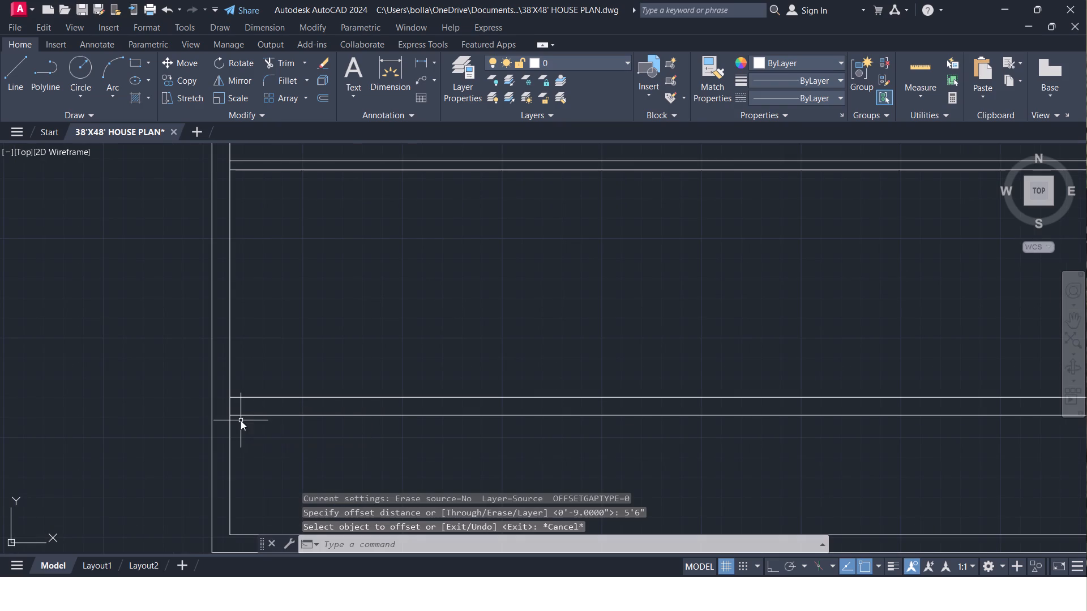
key("r")
key("space")
left_click(228, 405)
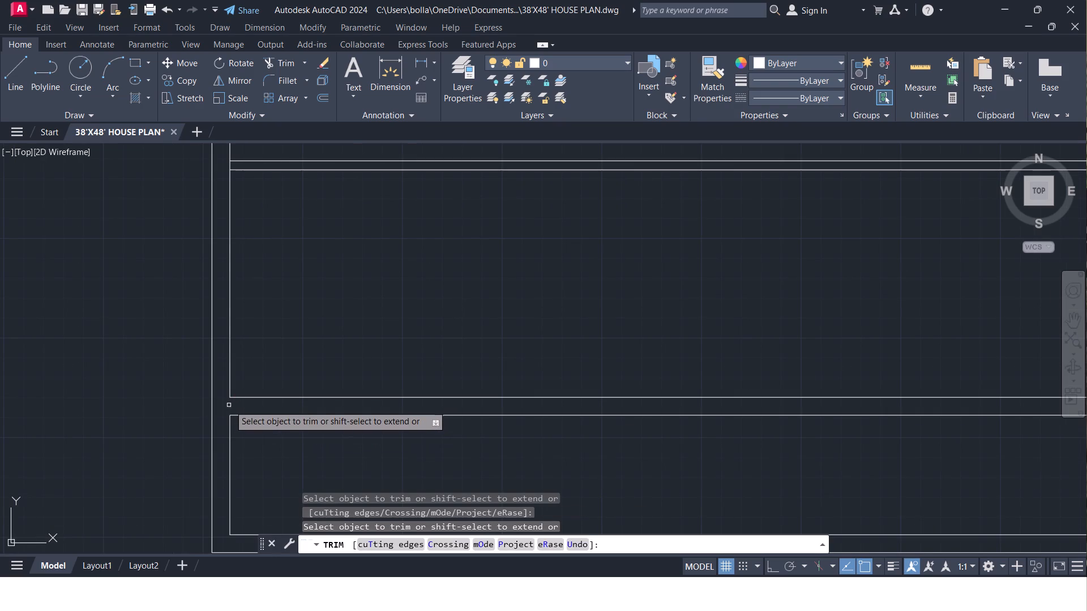
key("Escape")
Offset the left inner wall line below the 9" horizontal wall 5'6" to the right.
type("O 5'6\"")
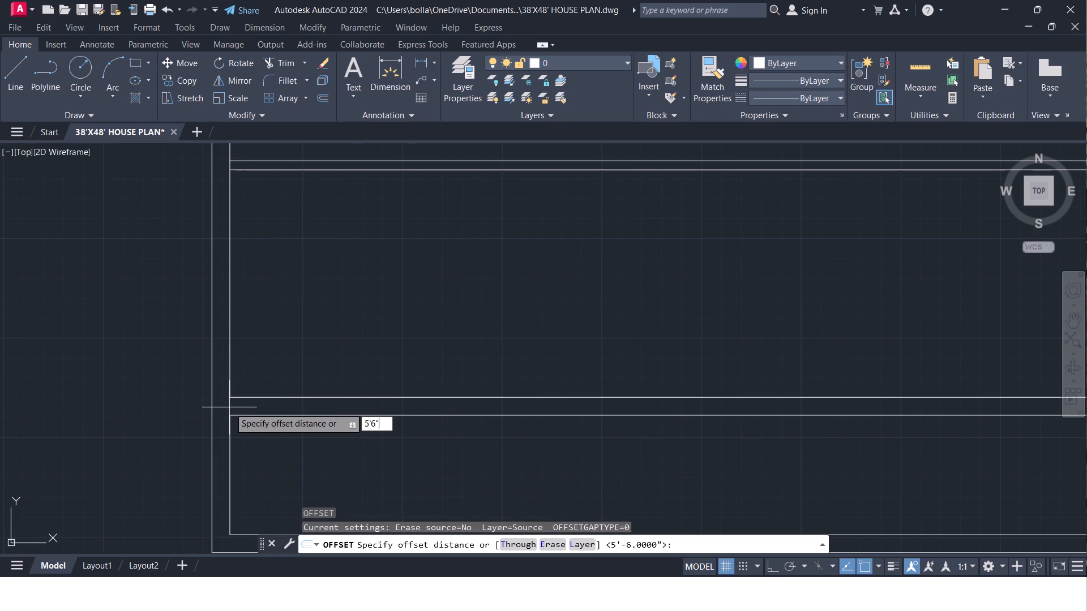
key("Return")
scroll(237, 389, "down", 2)
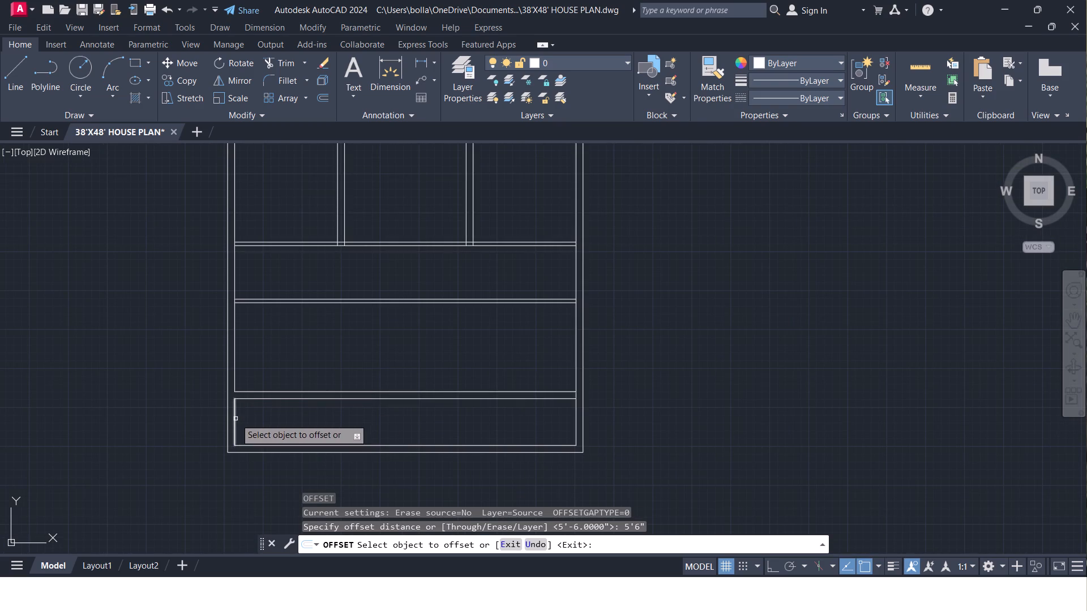
left_click(236, 419)
left_click(252, 422)
key("Escape")
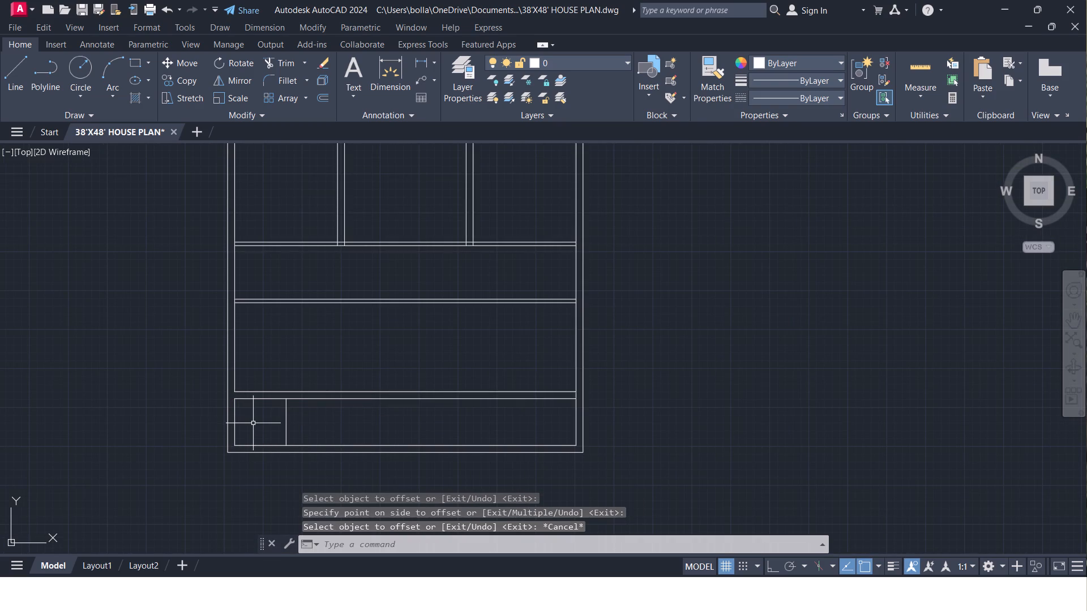
Offset the new short vertical line in the bottom strip 4.5" to the right to form a wall.
type("O")
key("space")
type(".5\"")
key("BackSpace")
key("BackSpace")
key("BackSpace")
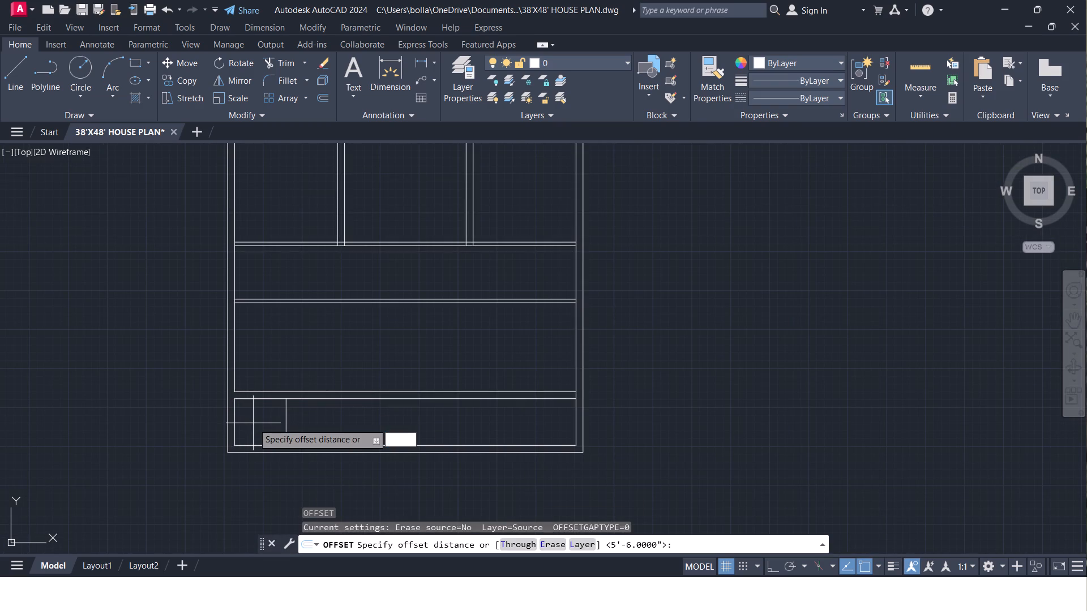
type("4.5\"")
key("Return")
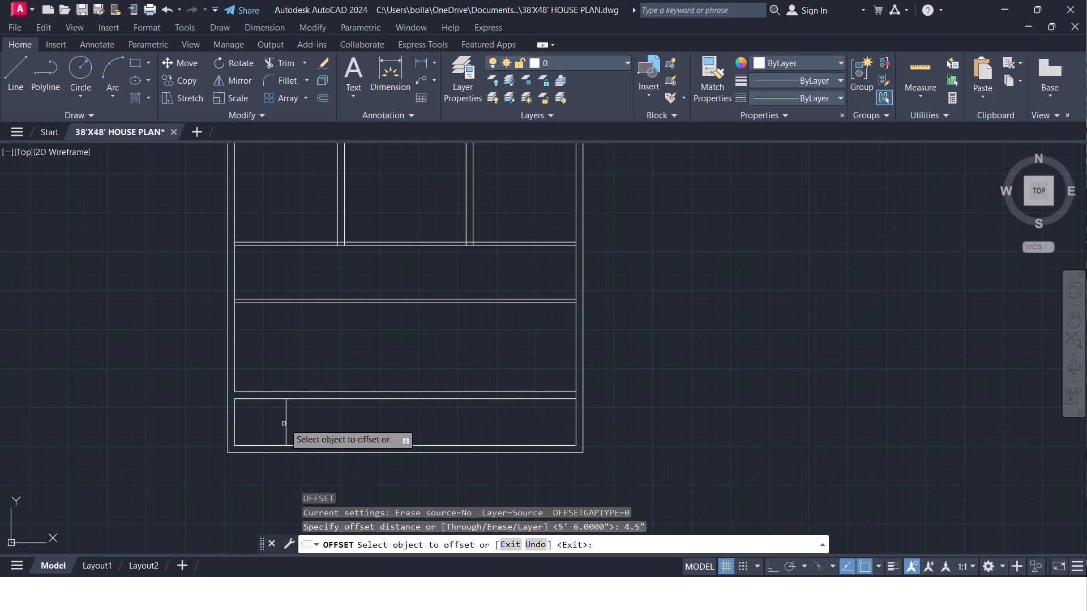
left_click(286, 422)
left_click(299, 423)
key("Escape")
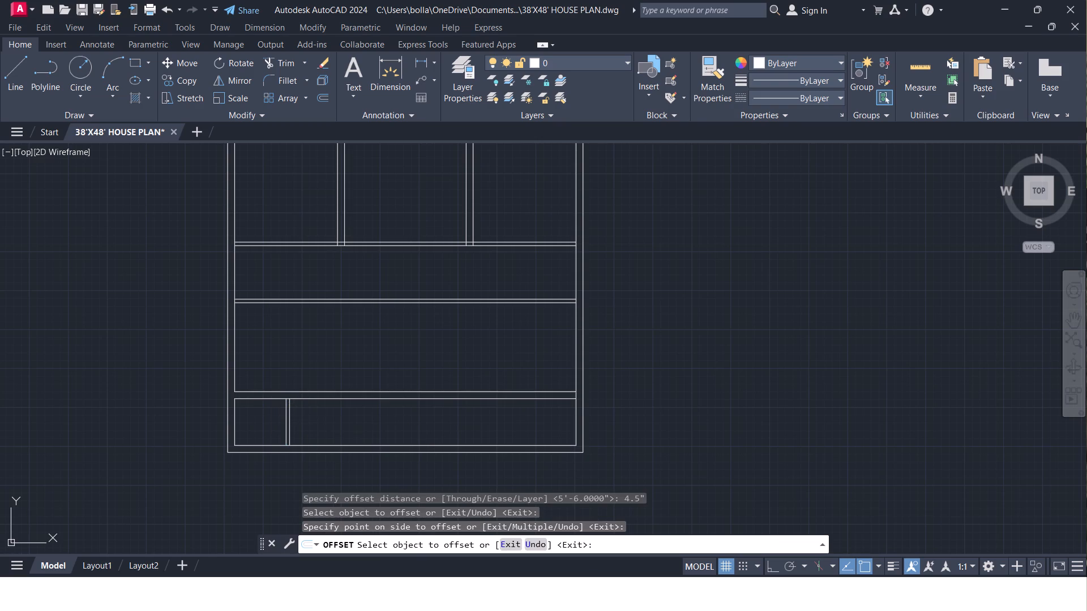
Offset the right outer wall's inner line 9' to the left.
type("O")
key("space")
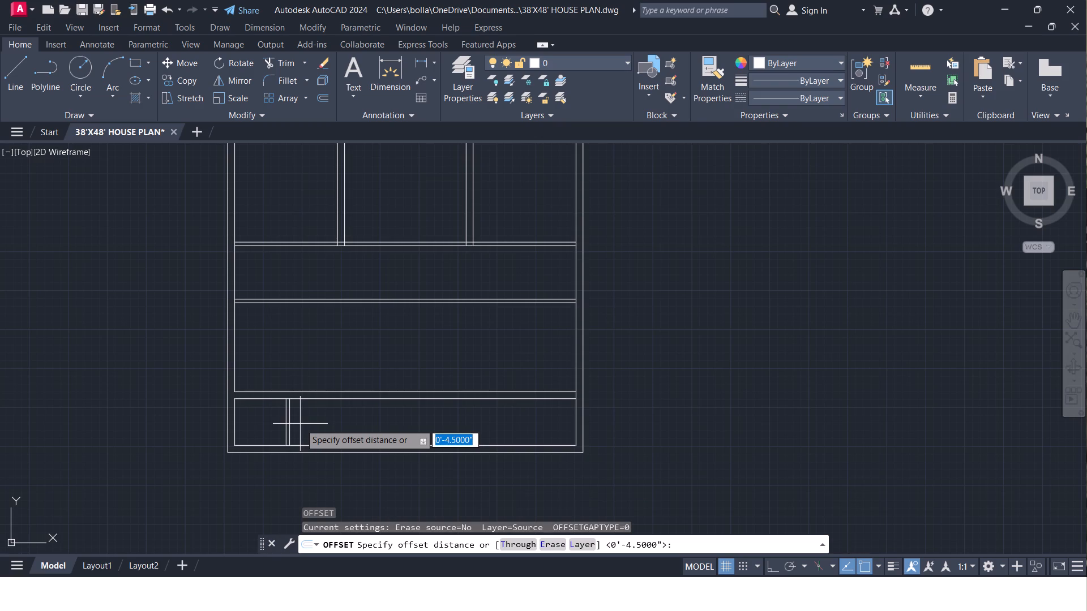
type("9'")
key("Return")
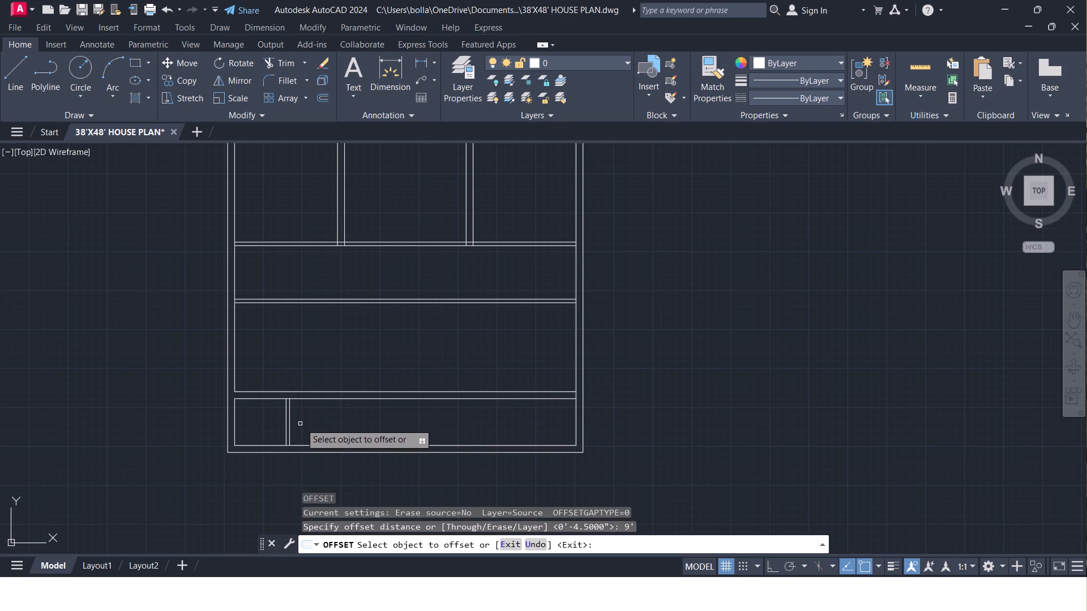
left_click(576, 420)
left_click(549, 420)
key("Escape")
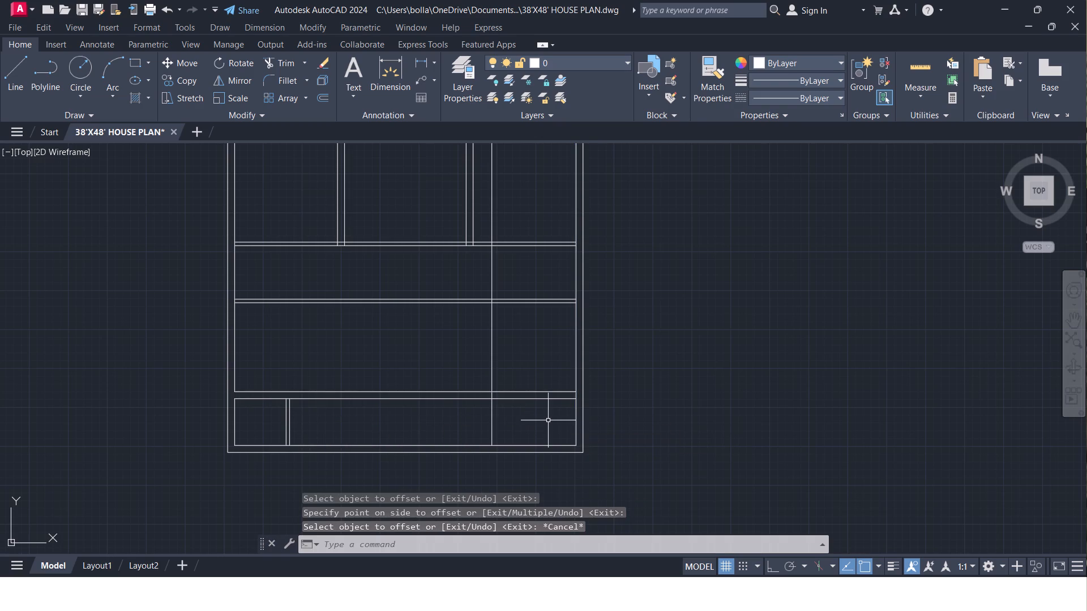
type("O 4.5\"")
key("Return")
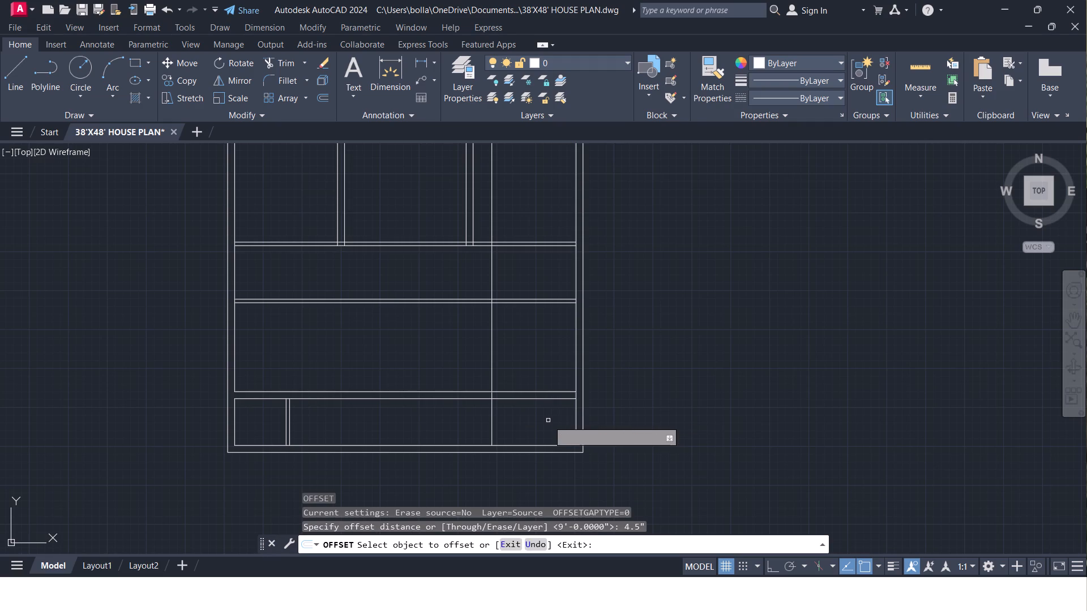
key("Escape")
Offset the new long vertical line near the right wall 9" to the left to form a wall.
type("O 9\"")
key("Return")
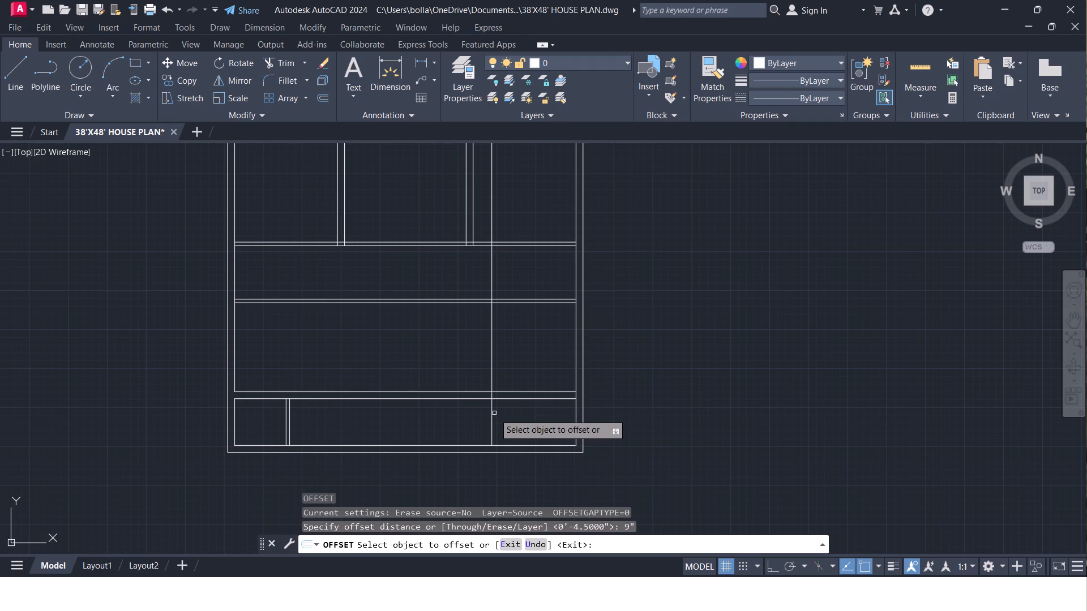
left_click(493, 416)
left_click(474, 414)
key("Escape")
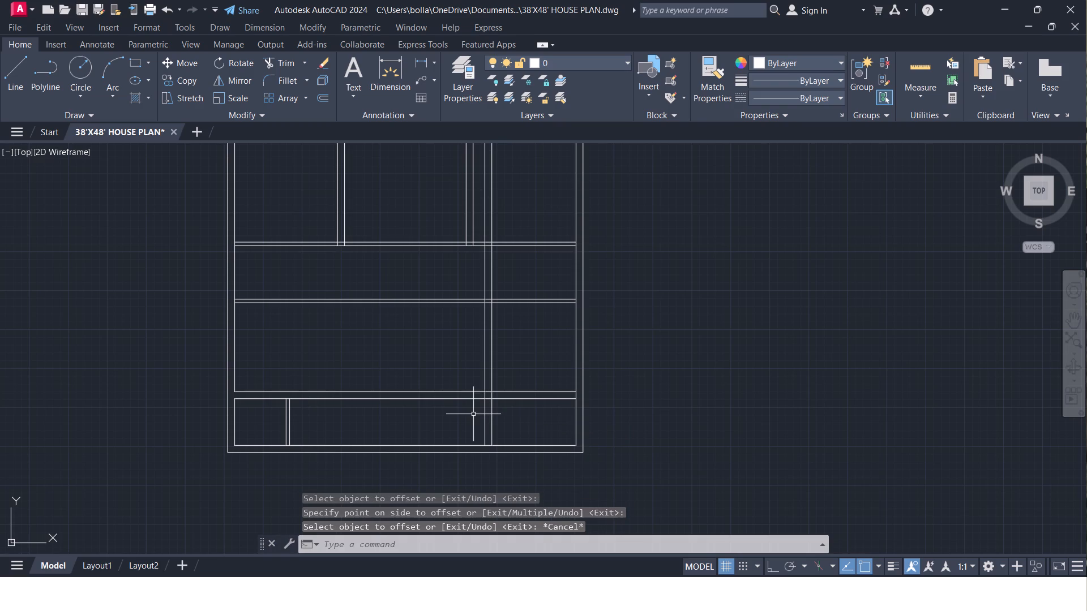
Offset the left line of the new 9" vertical wall 15' to the left.
type("O")
key("space")
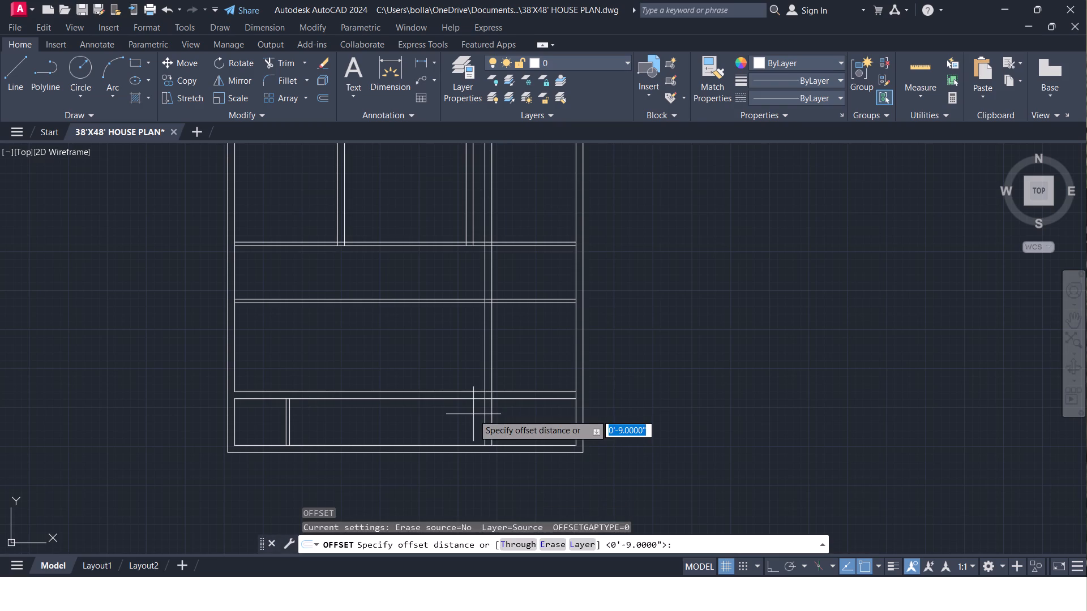
type("15'")
key("Return")
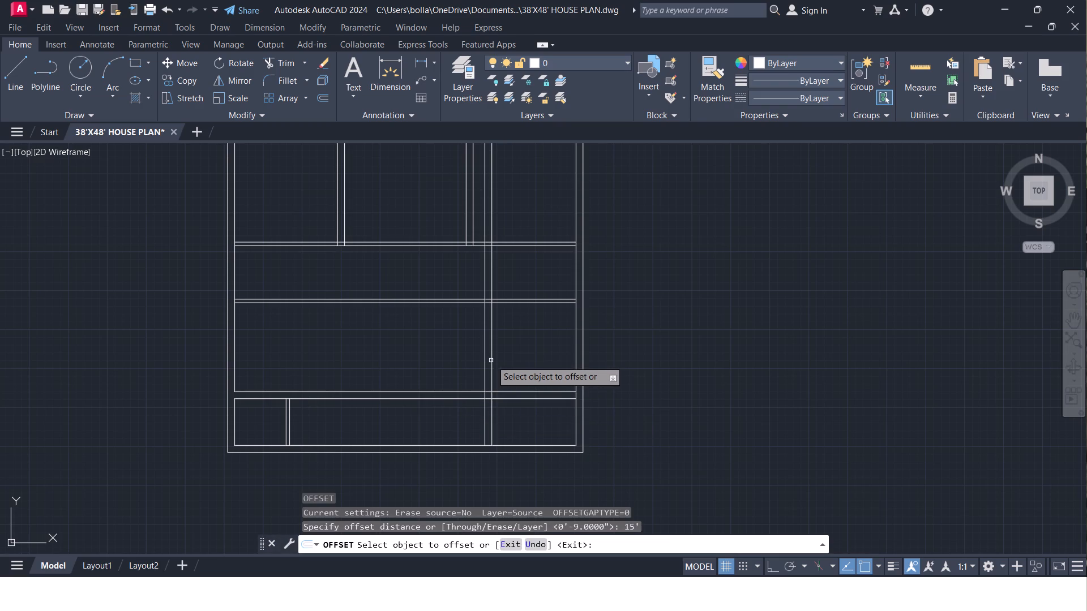
left_click(487, 368)
left_click(451, 368)
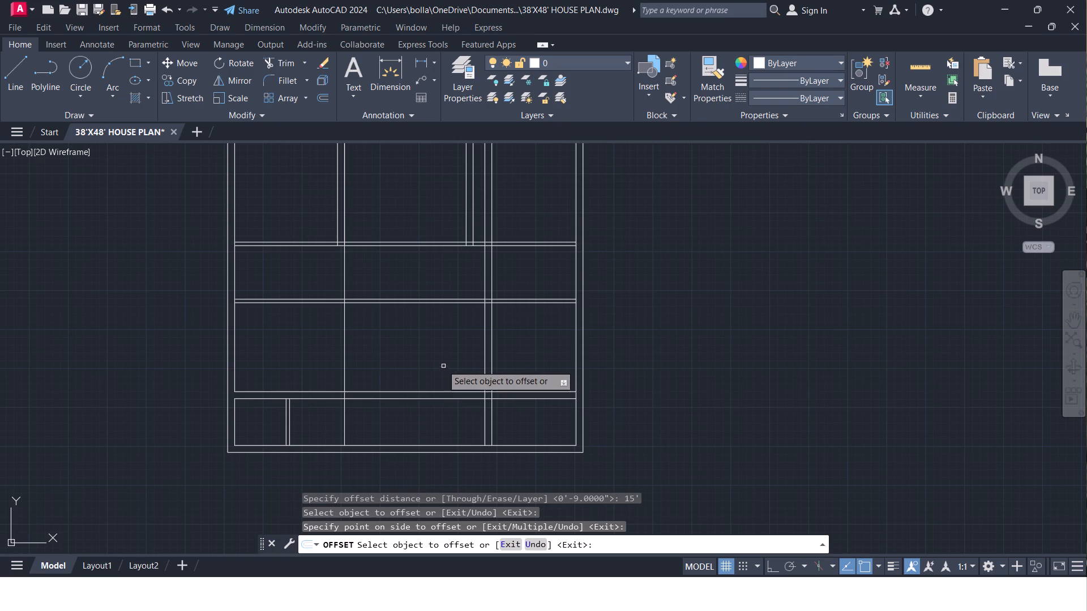
left_click(406, 358)
key("Escape")
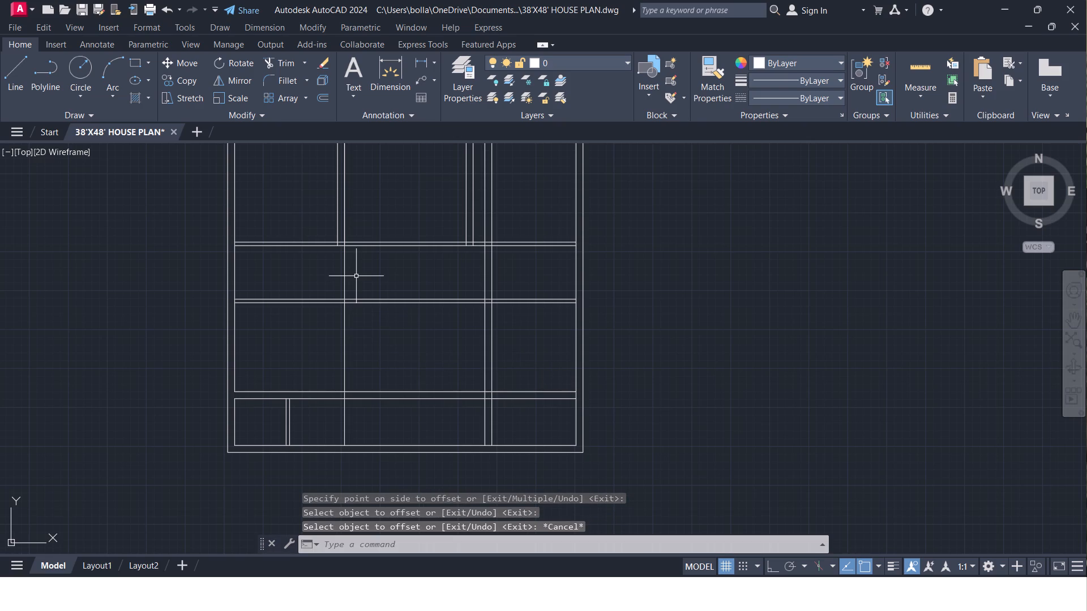
Extend the left line of the middle room's left vertical wall down to the lower 9" horizontal wall.
type("EX")
key("space")
left_click(336, 238)
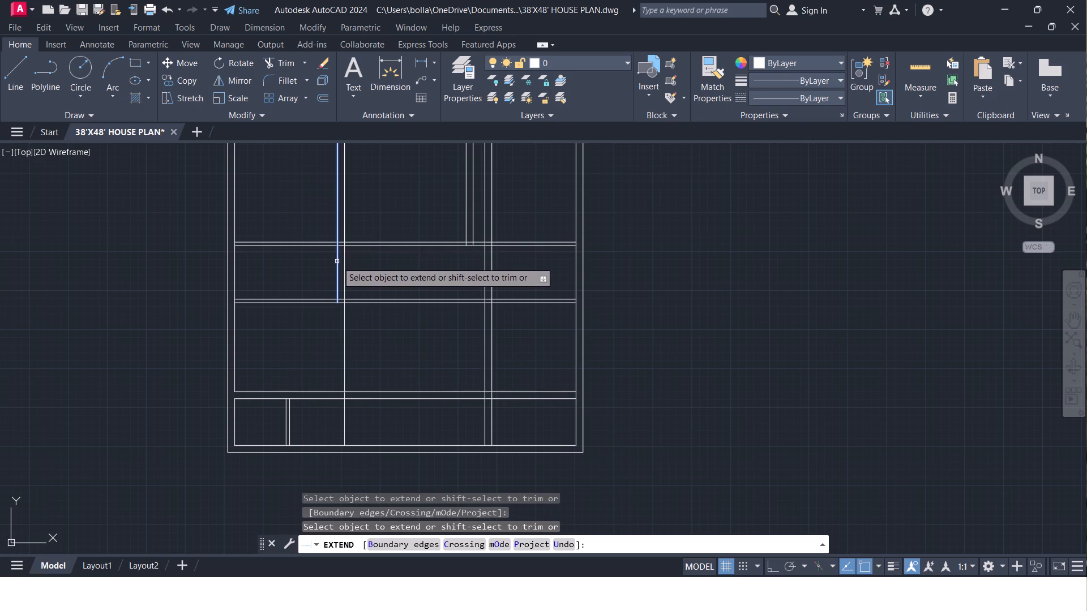
left_click(339, 274)
left_click(339, 289)
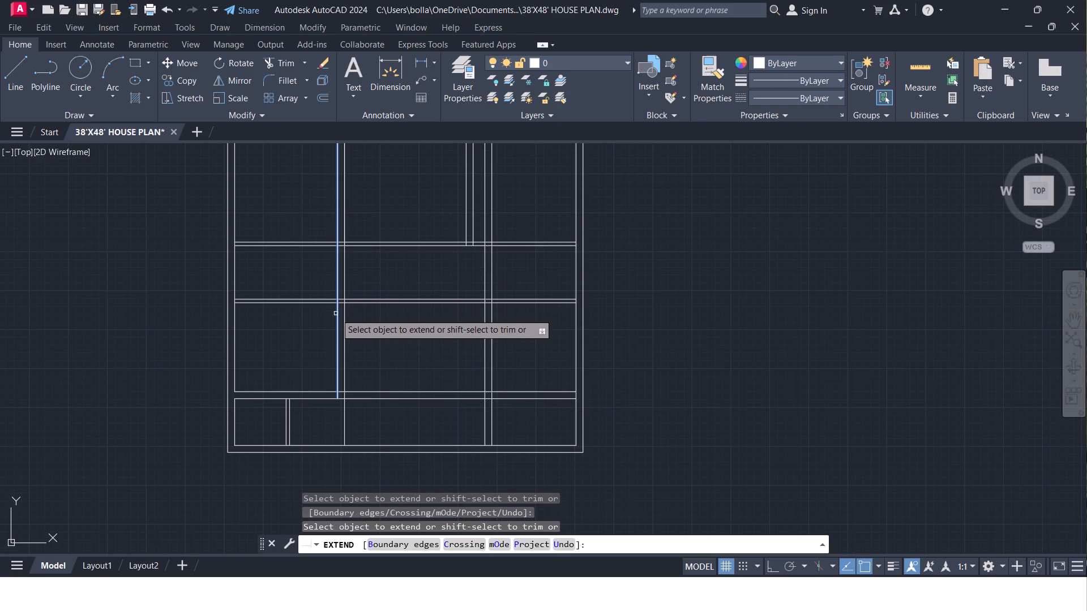
left_click(335, 315)
left_click(336, 330)
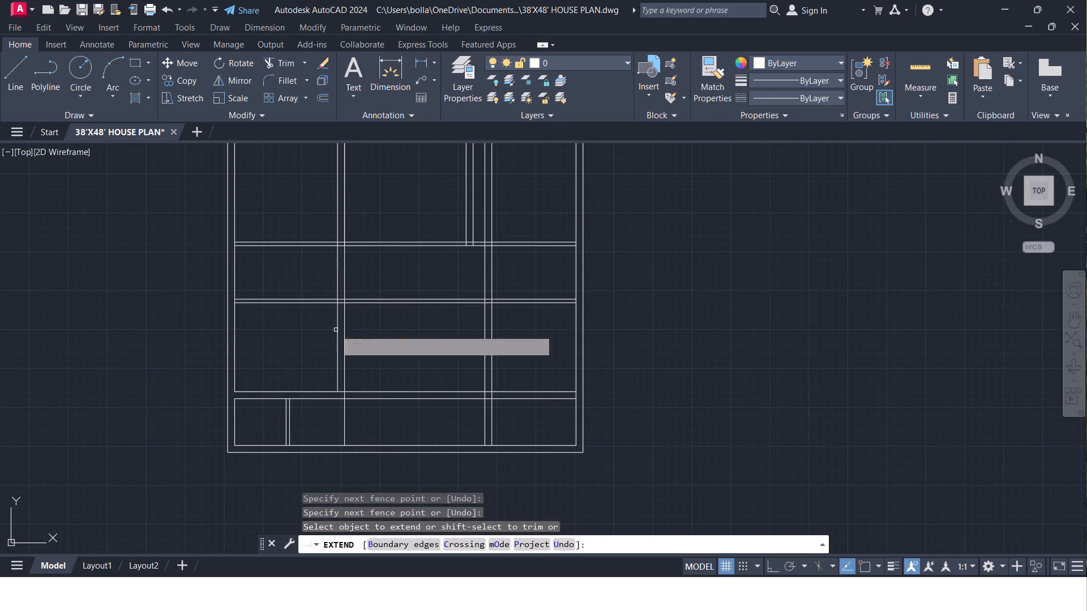
key("Escape")
Trim both pairs of vertical wall lines where they cross the passage between the two 4.5" horizontal walls.
type("RE")
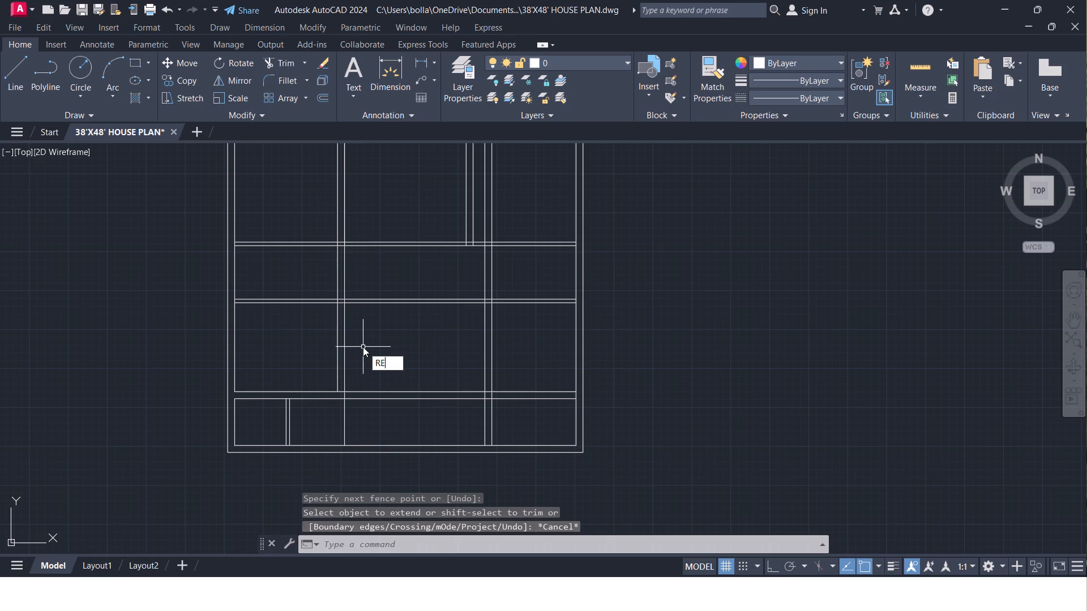
key("Escape")
type("TR")
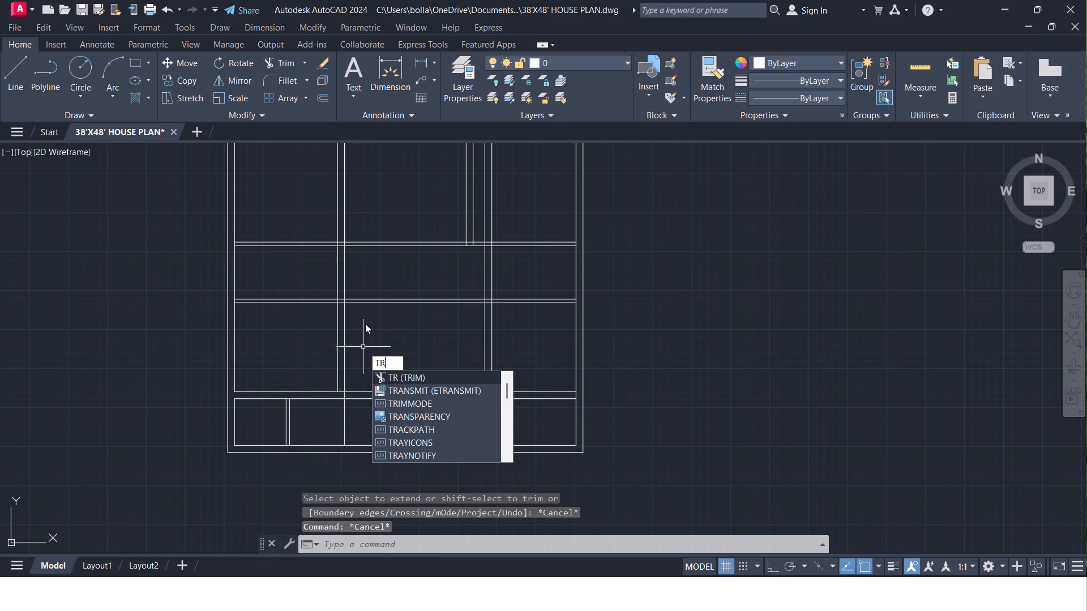
key("space")
left_click(363, 285)
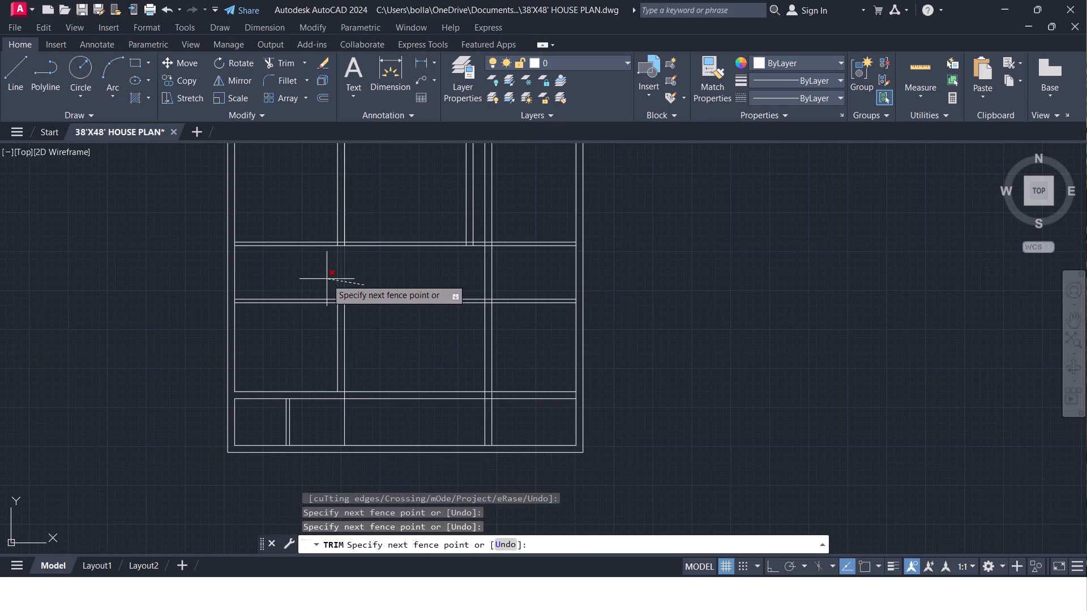
left_click(326, 279)
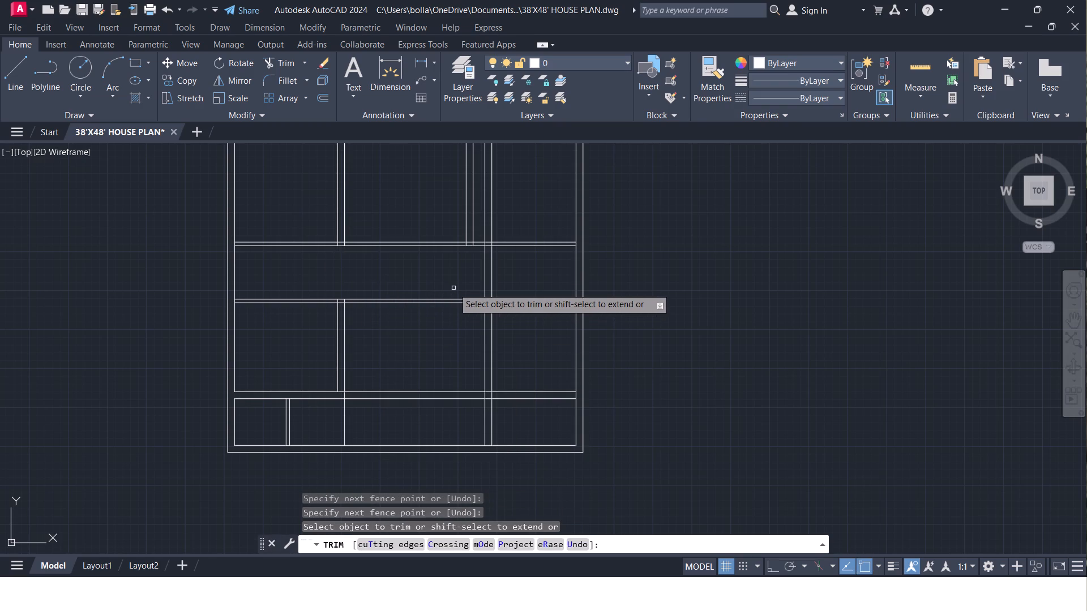
middle_click_drag(454, 288, 390, 338)
left_click(438, 320)
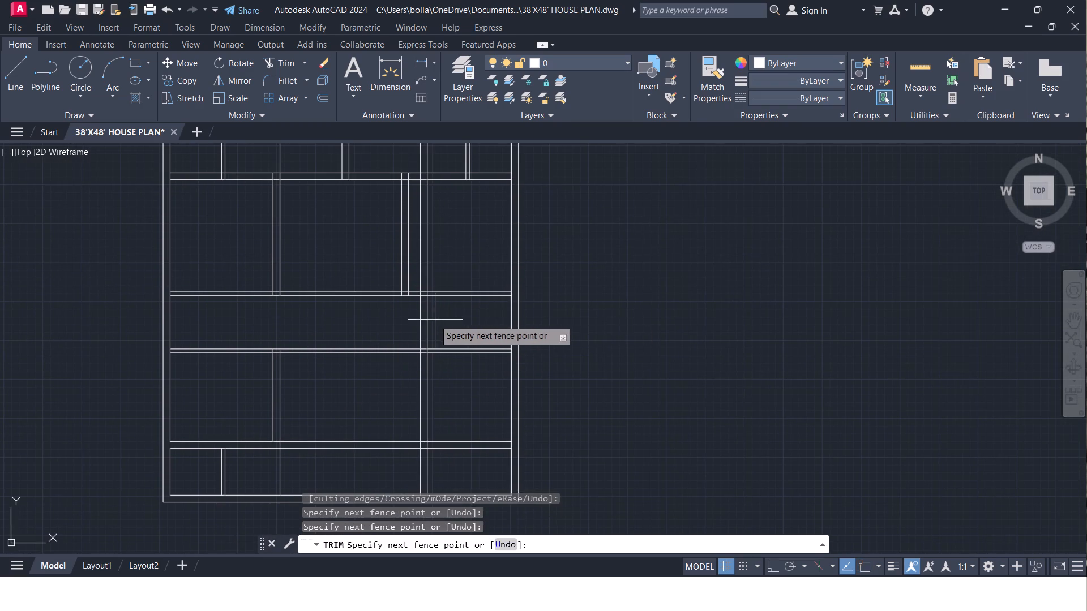
left_click(411, 321)
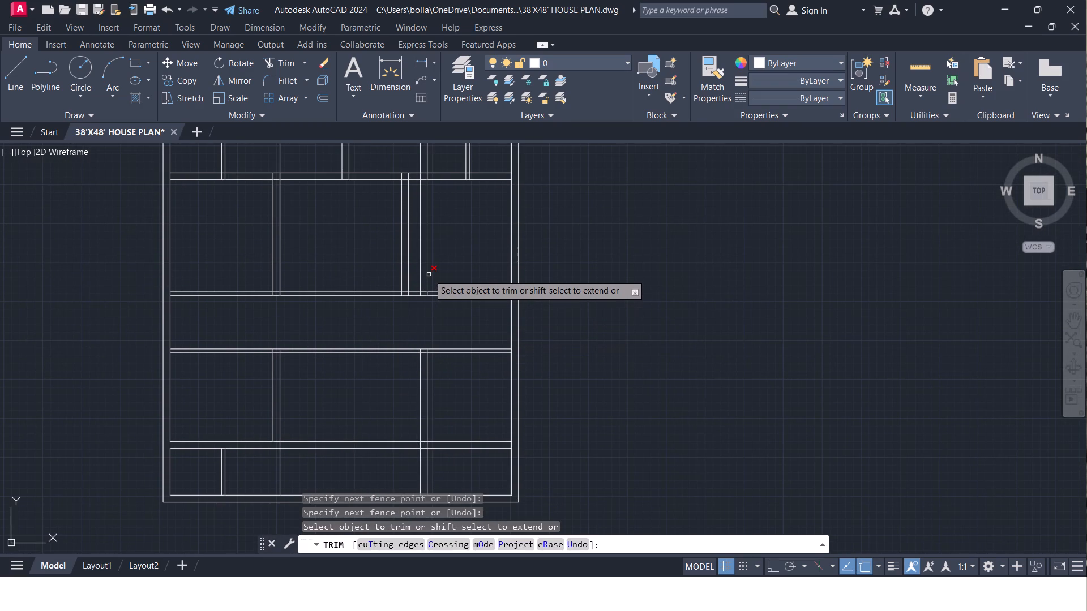
Trim the new right-hand vertical wall's lines above the passage and its left line within the bottom strip.
scroll(435, 270, "up", 2)
left_click(434, 269)
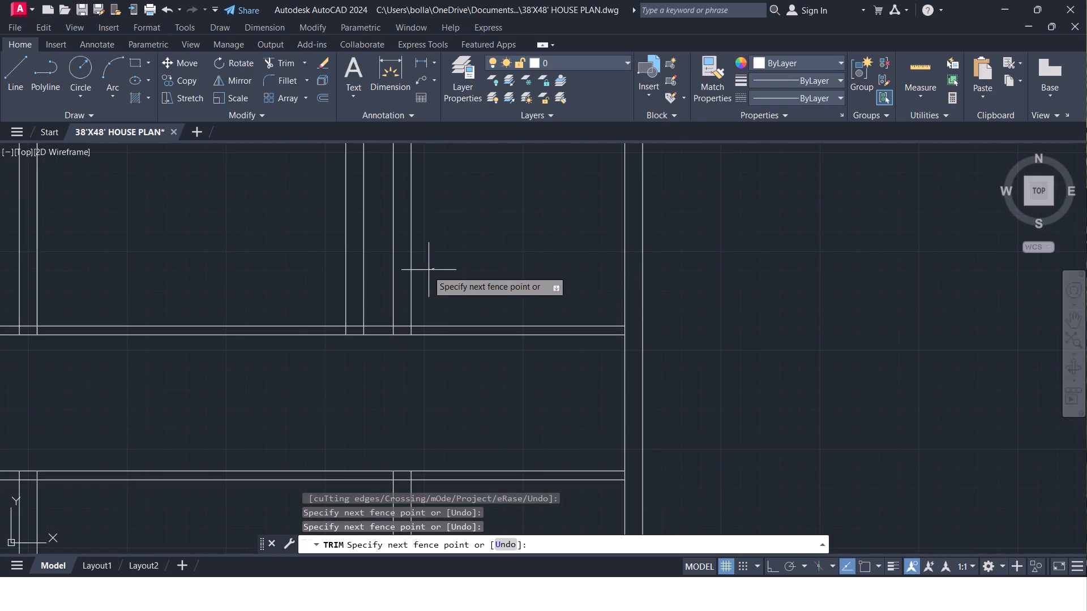
left_click(390, 273)
scroll(391, 279, "down", 3)
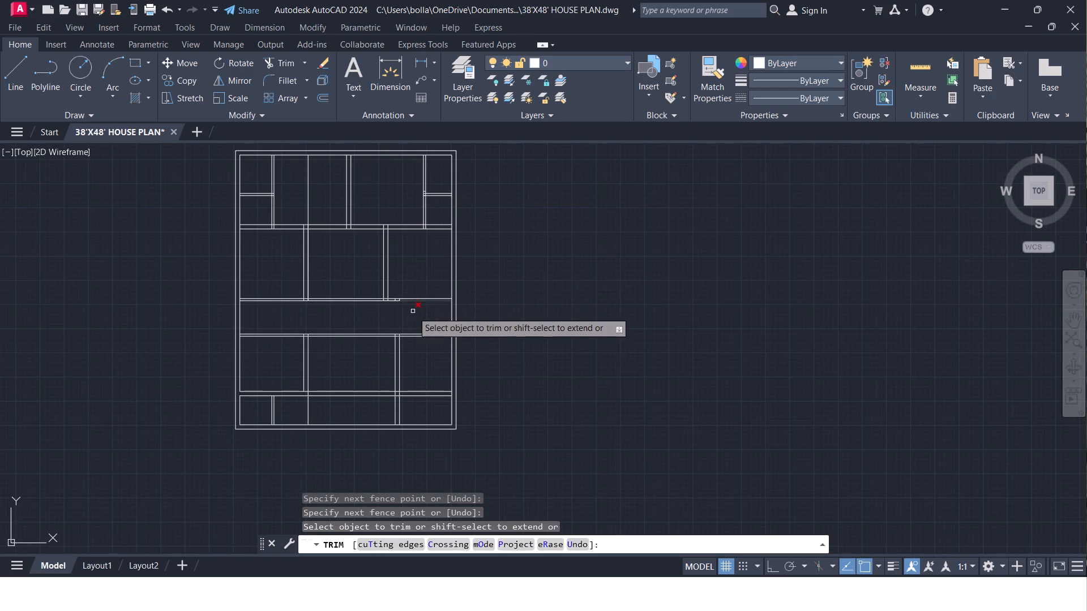
left_click(395, 406)
key("Escape")
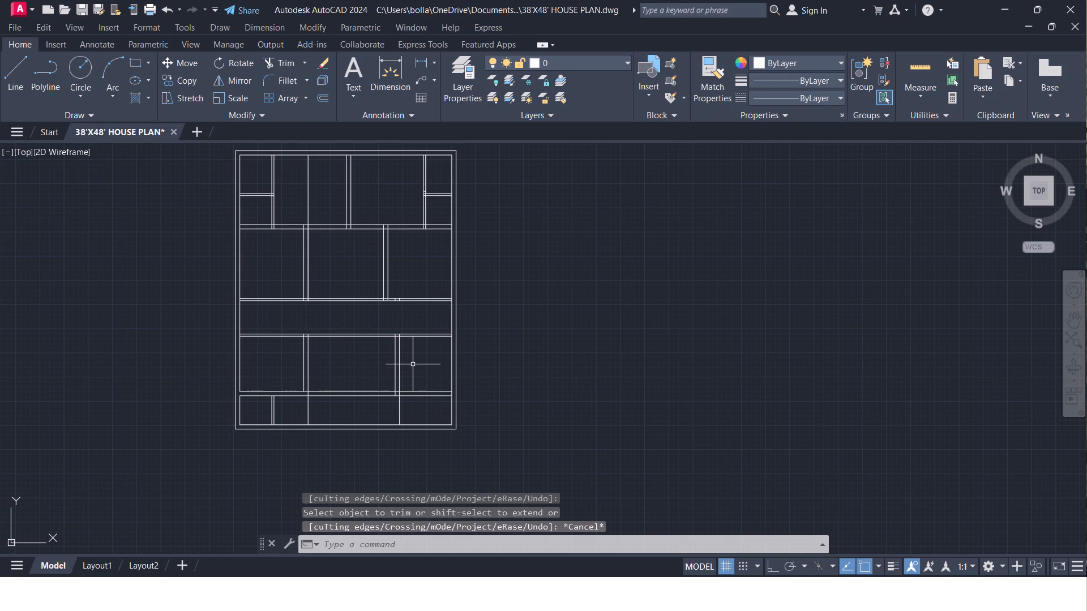
Trim the lower 9" horizontal wall's lines to the right of the new 9" vertical wall.
type("TR")
key("space")
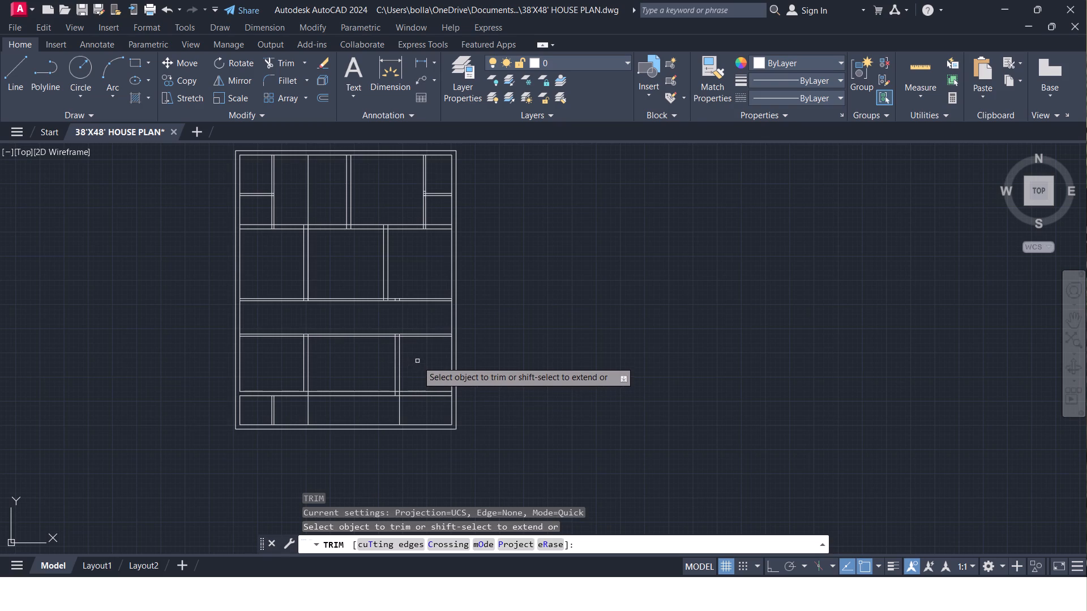
left_click(418, 357)
left_click(412, 406)
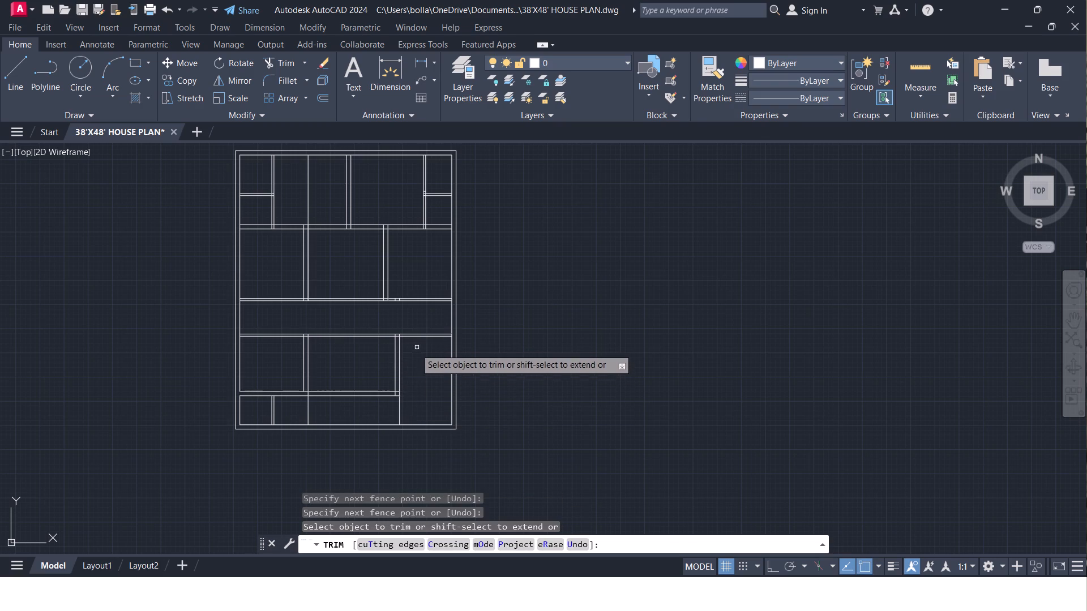
key("Escape")
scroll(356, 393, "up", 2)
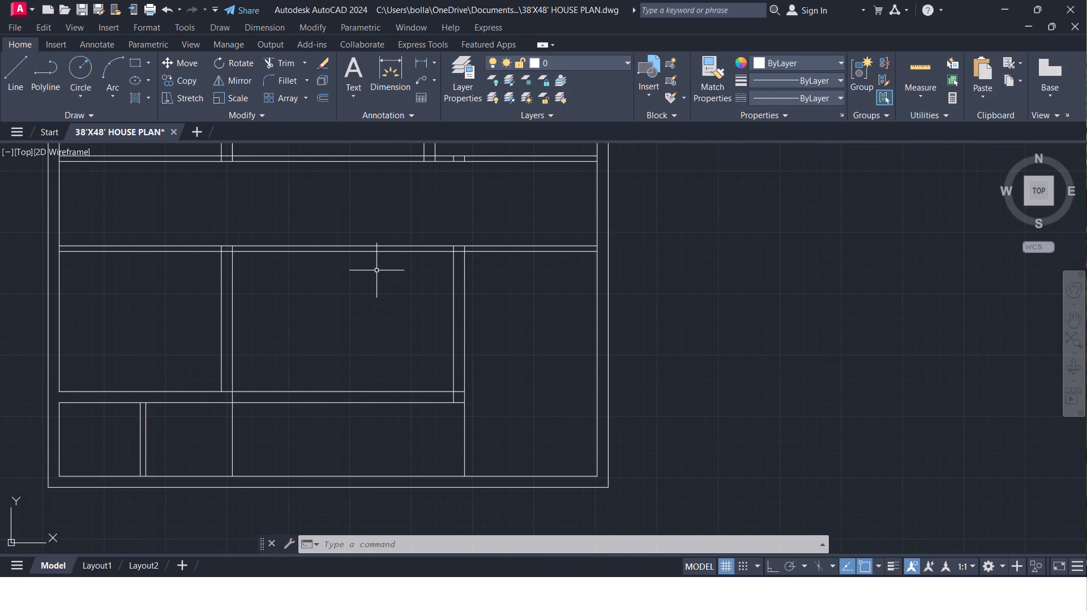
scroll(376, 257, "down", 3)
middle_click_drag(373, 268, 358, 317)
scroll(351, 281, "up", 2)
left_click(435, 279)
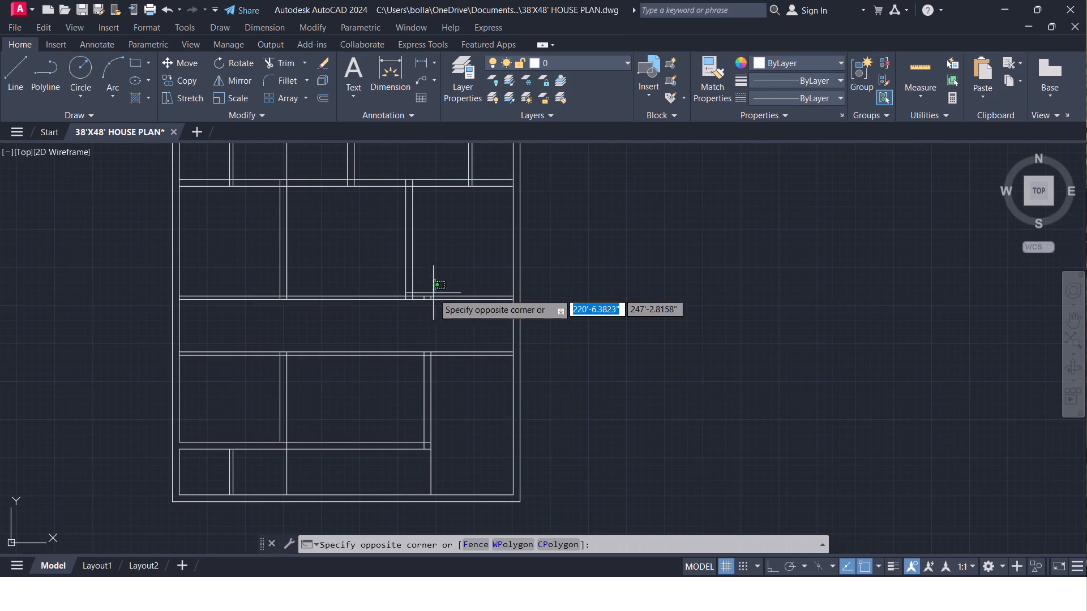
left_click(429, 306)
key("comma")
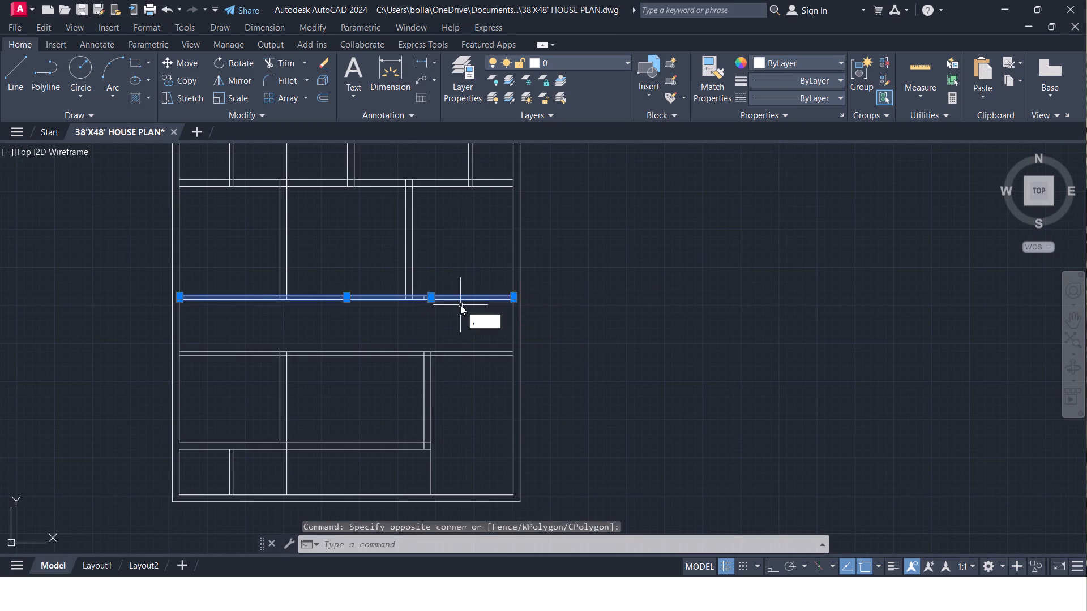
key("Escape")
Move both 4.5" horizontal walls straight up by 1'-6".
left_click(469, 286)
left_click(455, 313)
left_click(490, 334)
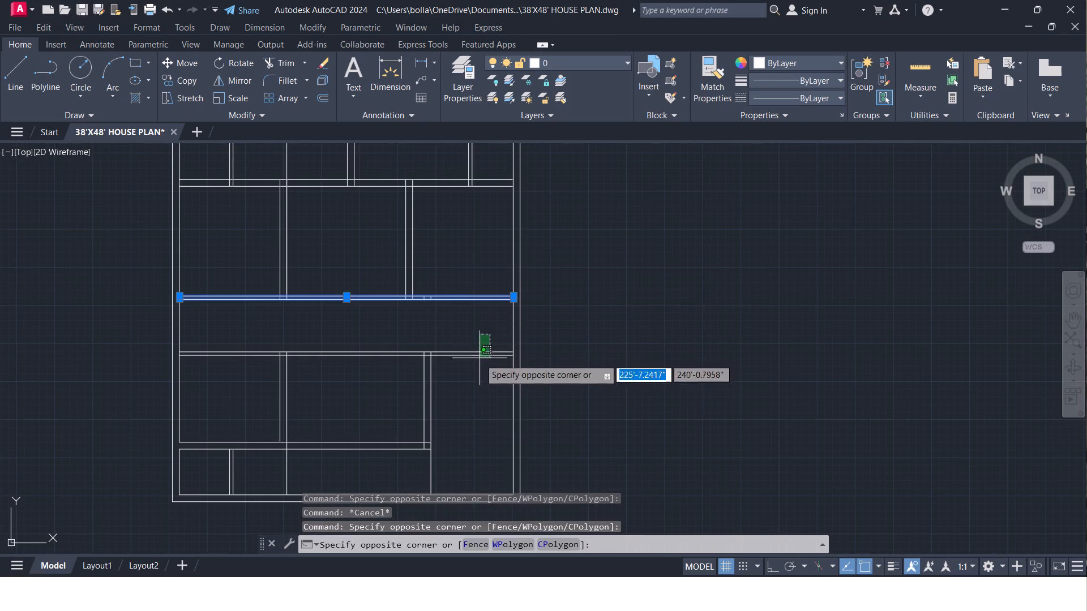
left_click(477, 364)
key("m")
key("space")
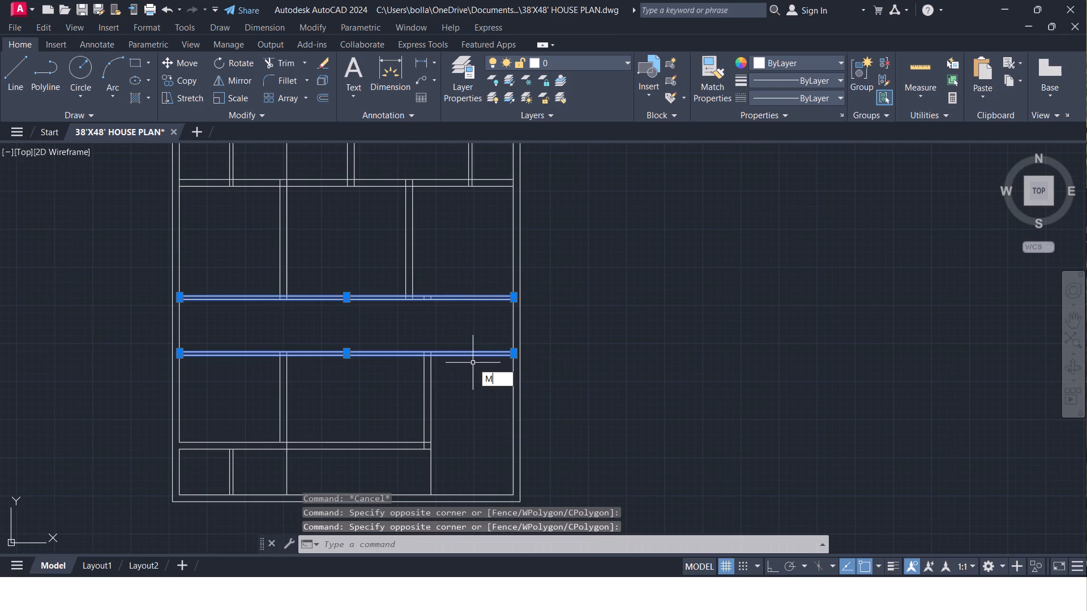
left_click(511, 295)
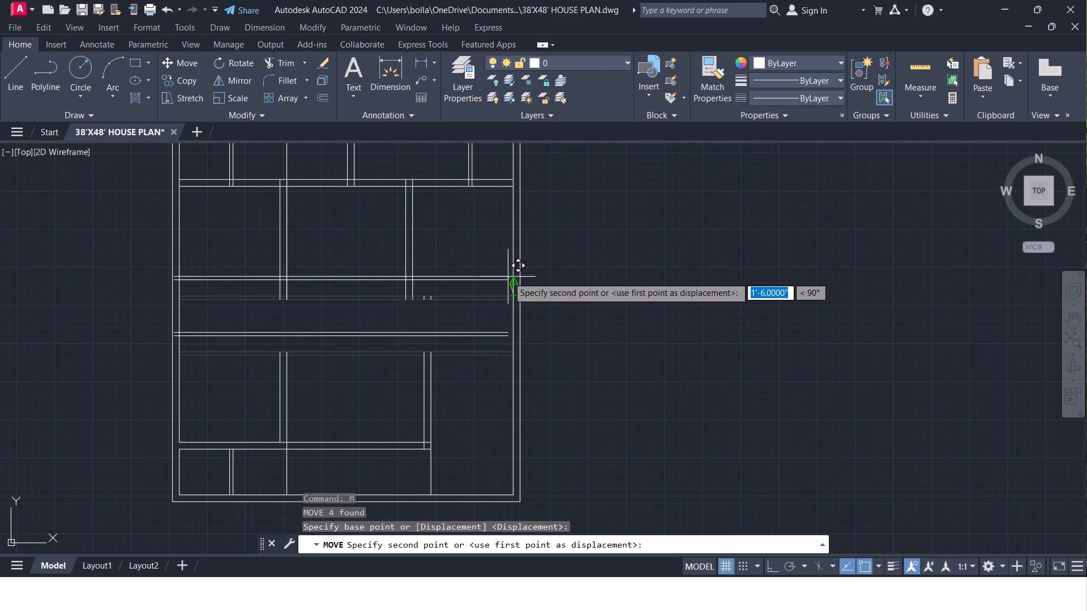
left_click(508, 277)
Extend the two lower 9" vertical walls up to the moved lower 4.5" horizontal wall.
scroll(434, 351, "up", 2)
type("EX")
key("space")
left_click(440, 360)
left_click(397, 373)
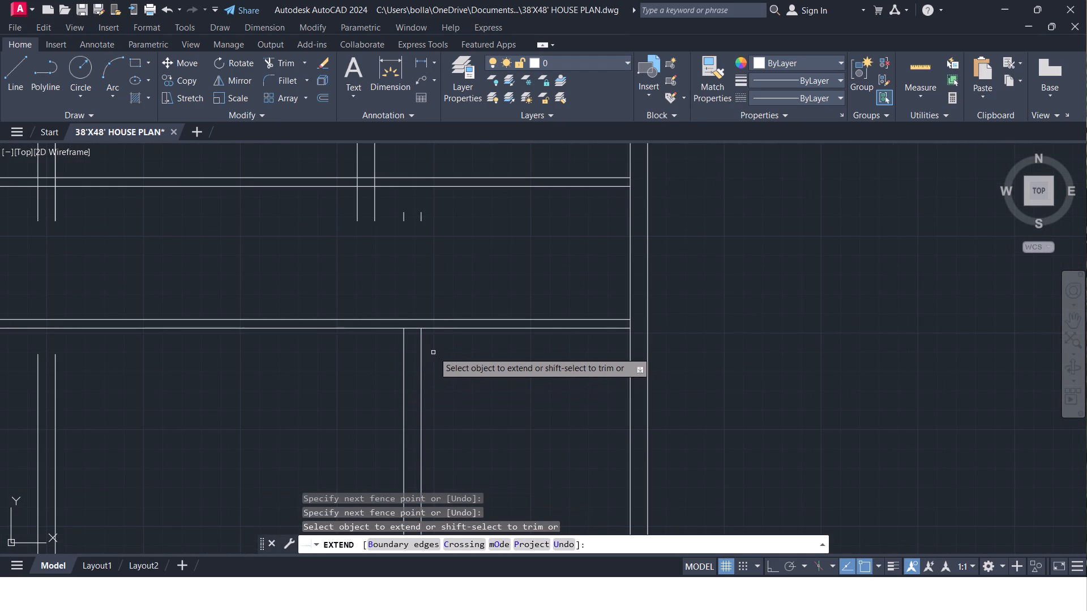
left_click(434, 352)
left_click(401, 364)
left_click(153, 372)
left_click(20, 392)
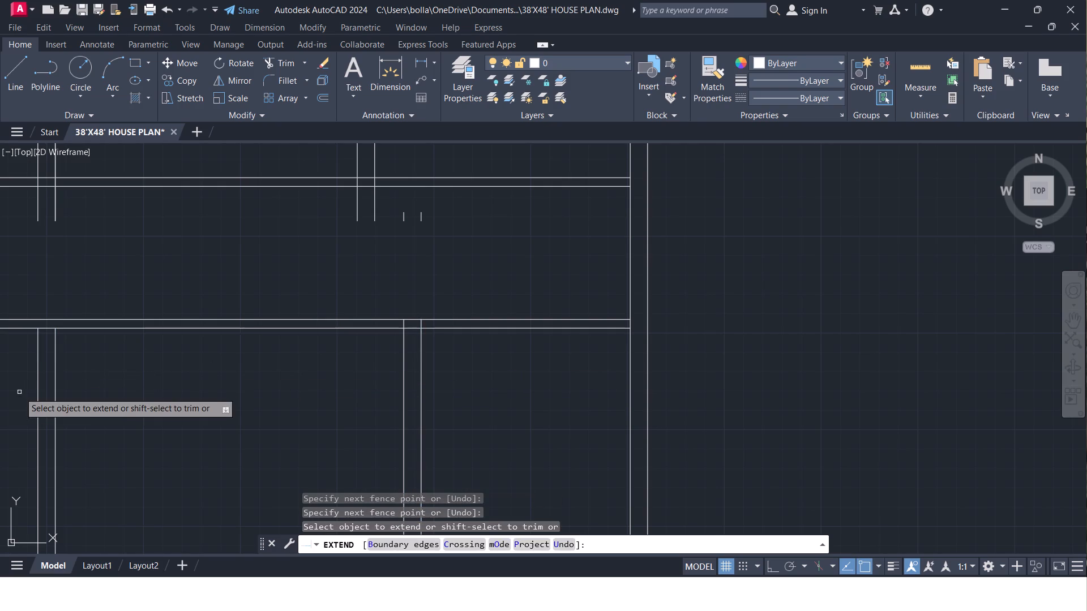
key("Escape")
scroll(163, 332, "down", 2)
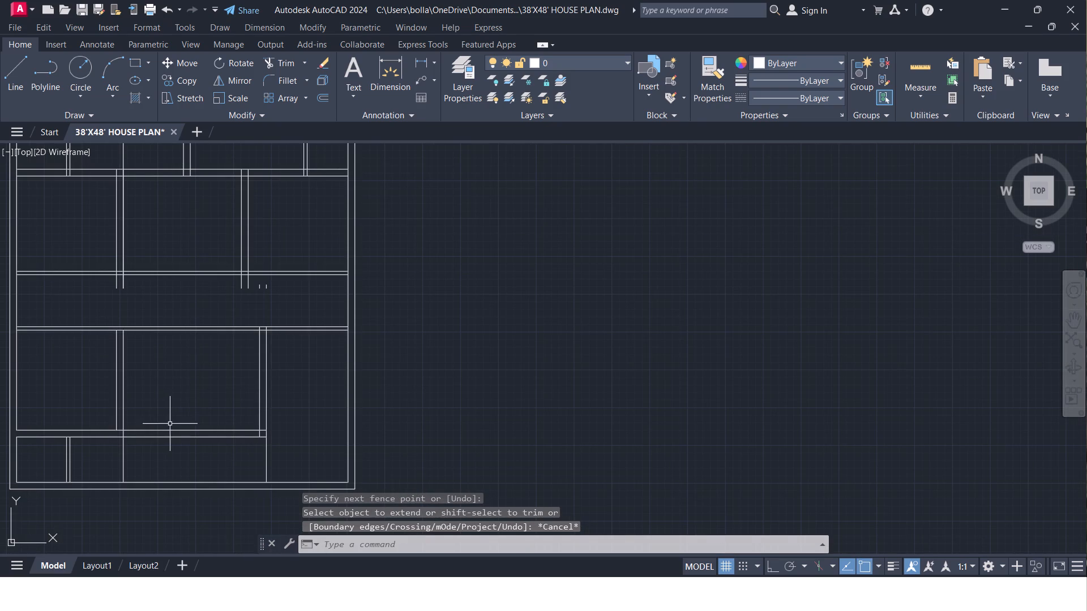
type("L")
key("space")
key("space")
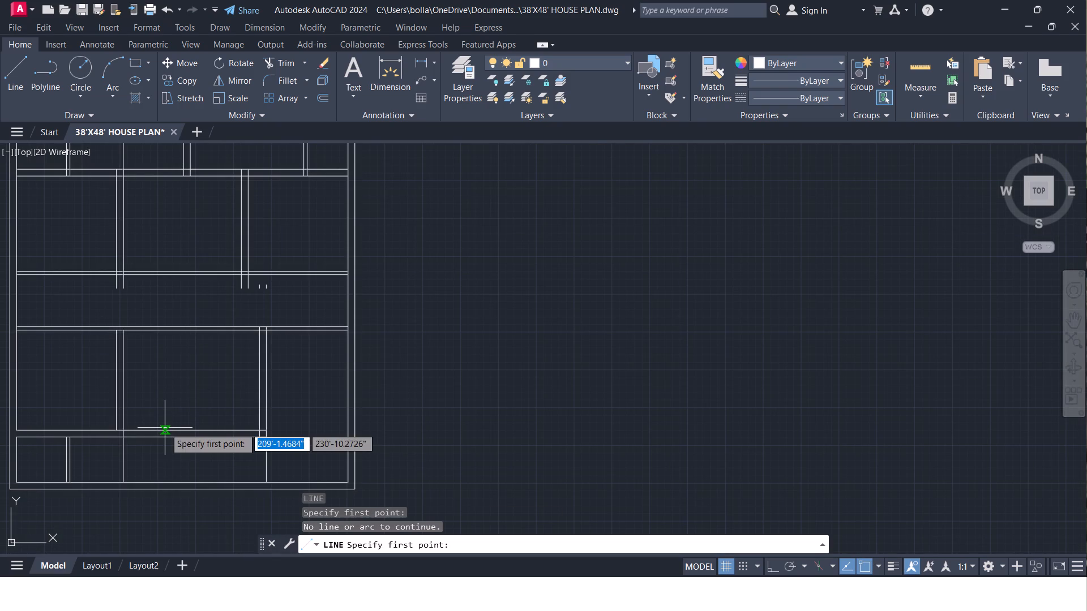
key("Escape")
Offset the lower line of the passage's lower 4.5" horizontal wall 3' downward.
type("O")
key("space")
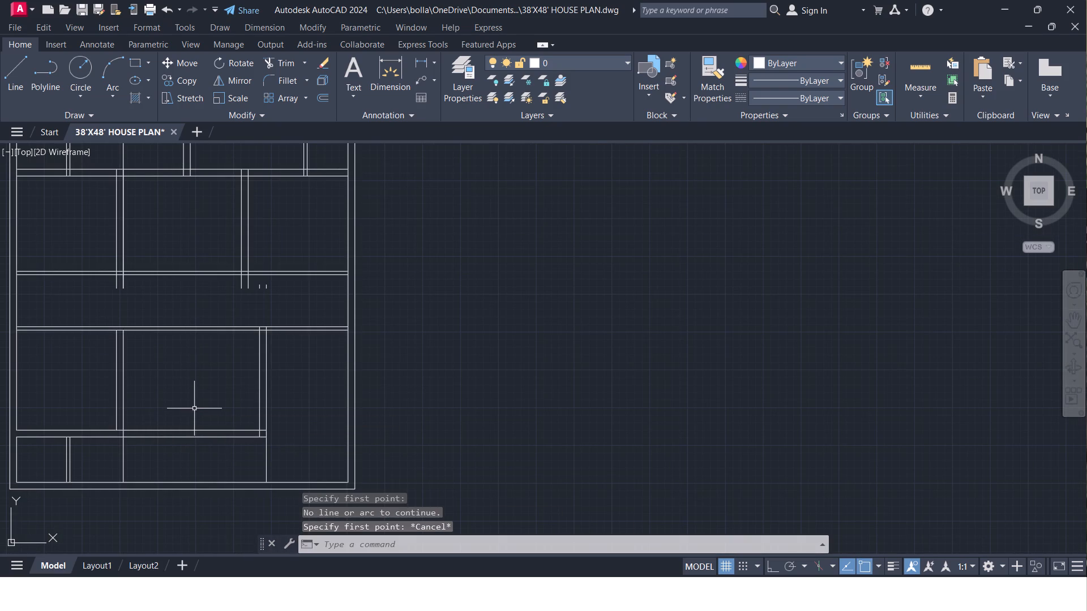
type("3'")
key("Return")
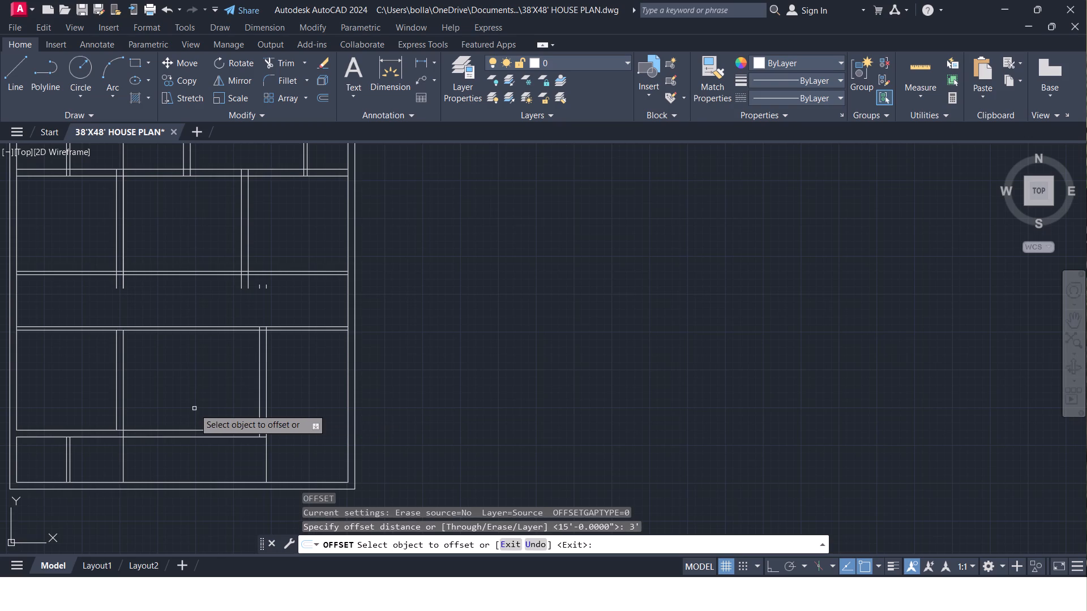
scroll(191, 335, "up", 2)
left_click(194, 323)
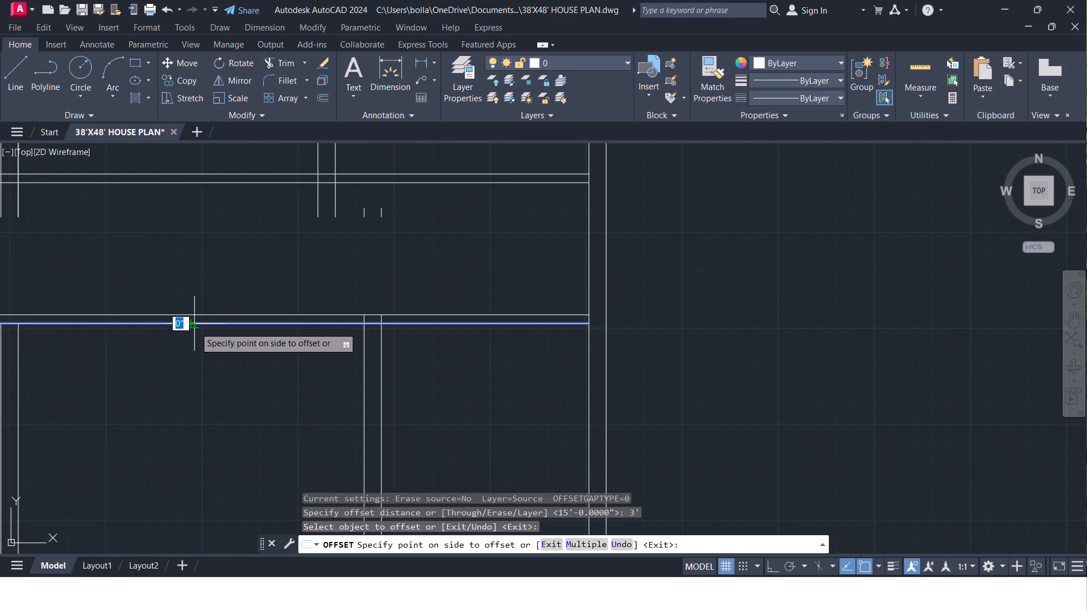
left_click(194, 338)
key("Escape")
scroll(196, 341, "down", 1)
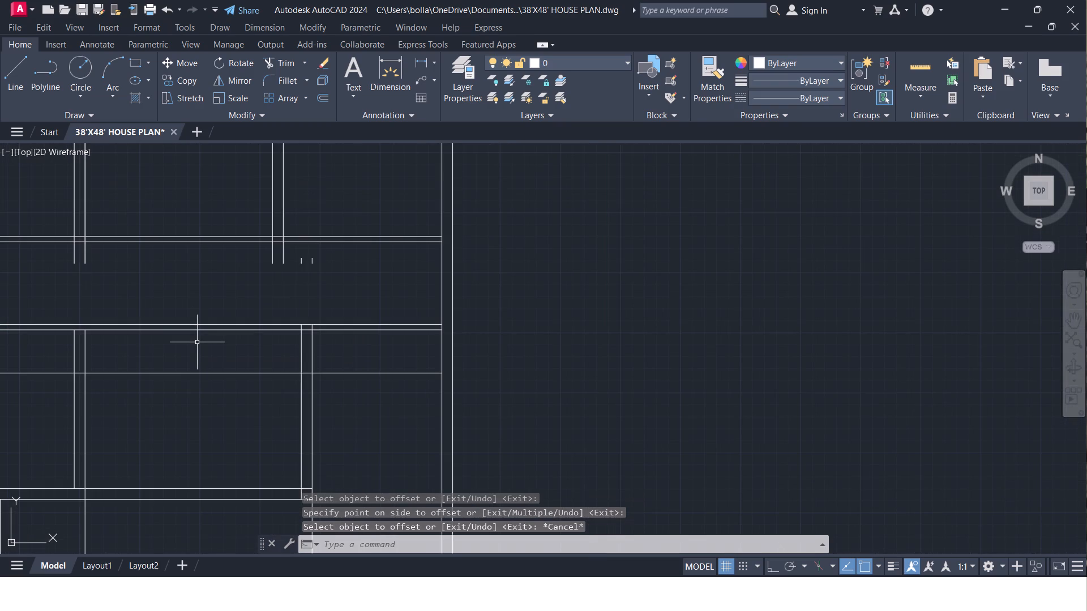
Offset the new horizontal line 9" downward to form a 9" wall.
type("O")
key("space")
type("9\"")
key("Return")
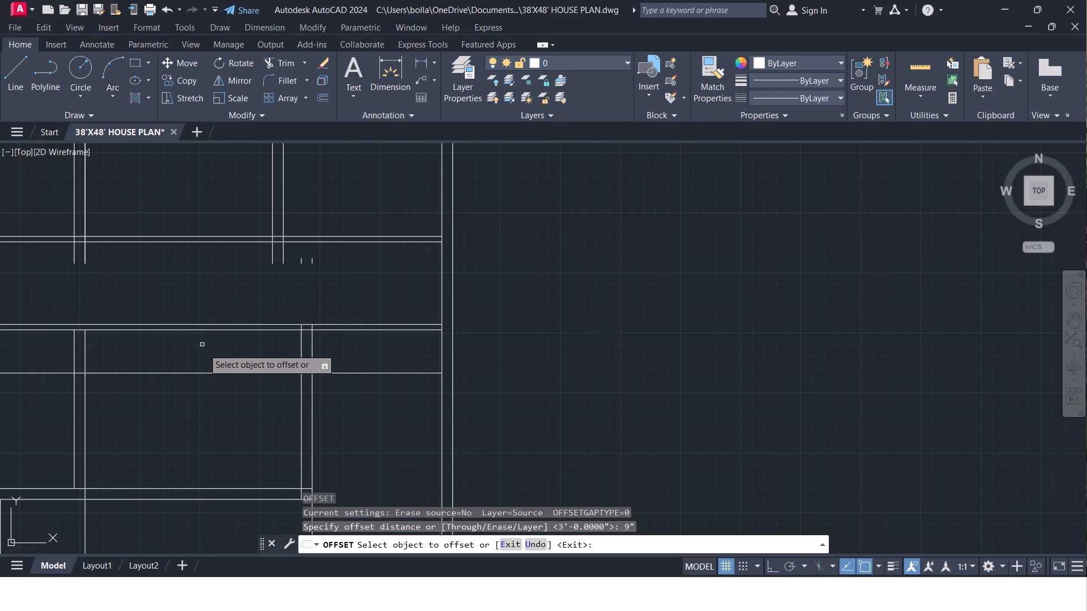
left_click(212, 370)
left_click(212, 374)
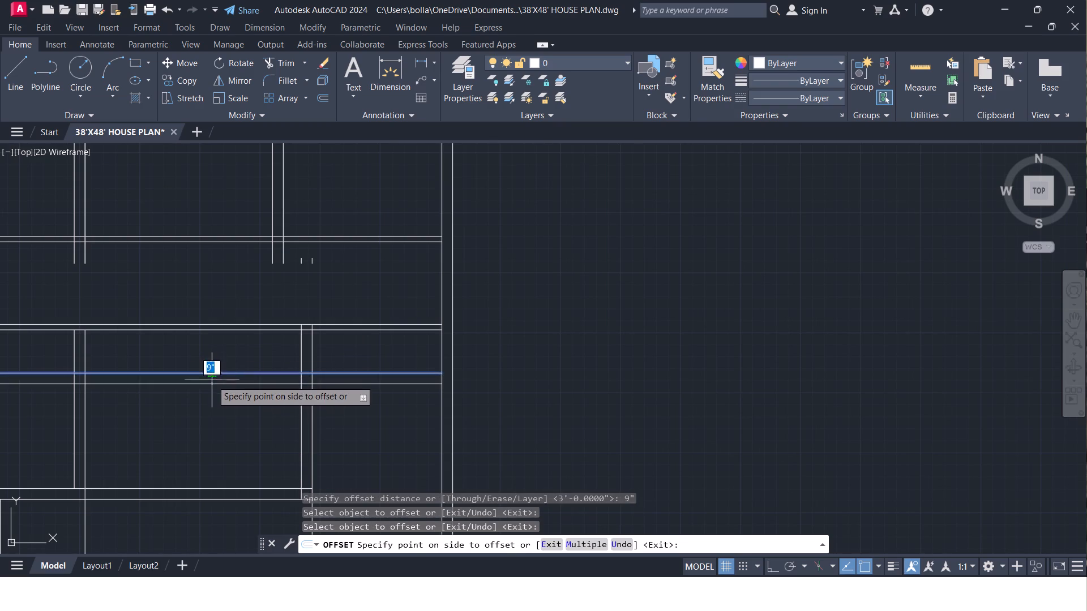
left_click(211, 386)
key("Escape")
Trim the new 9" horizontal wall's lines beyond the two lower 9" vertical walls on both sides.
type("TR")
key("space")
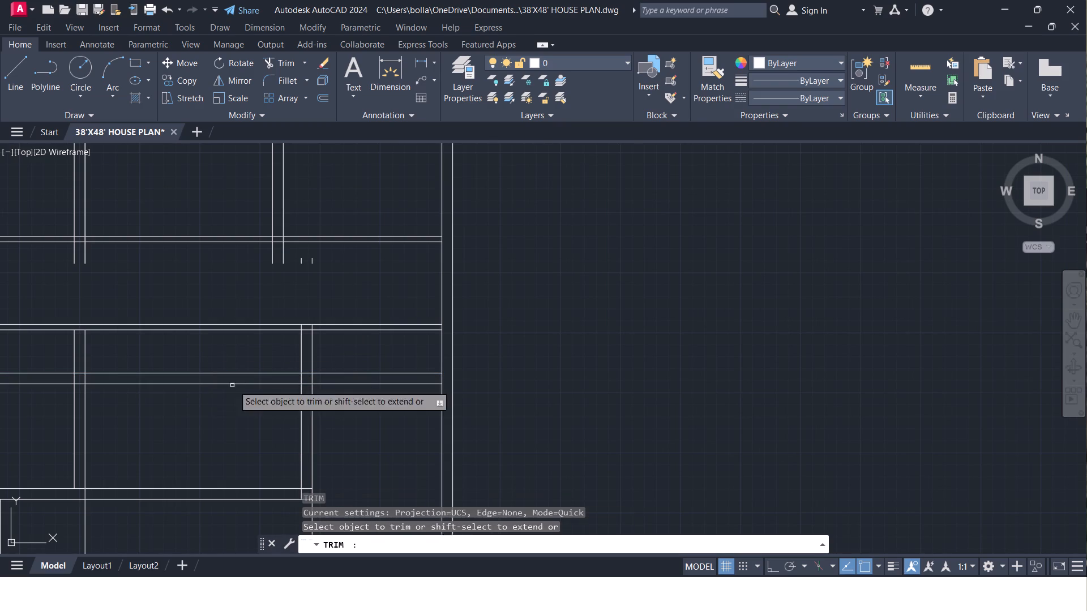
left_click(331, 354)
left_click(333, 394)
left_click(50, 363)
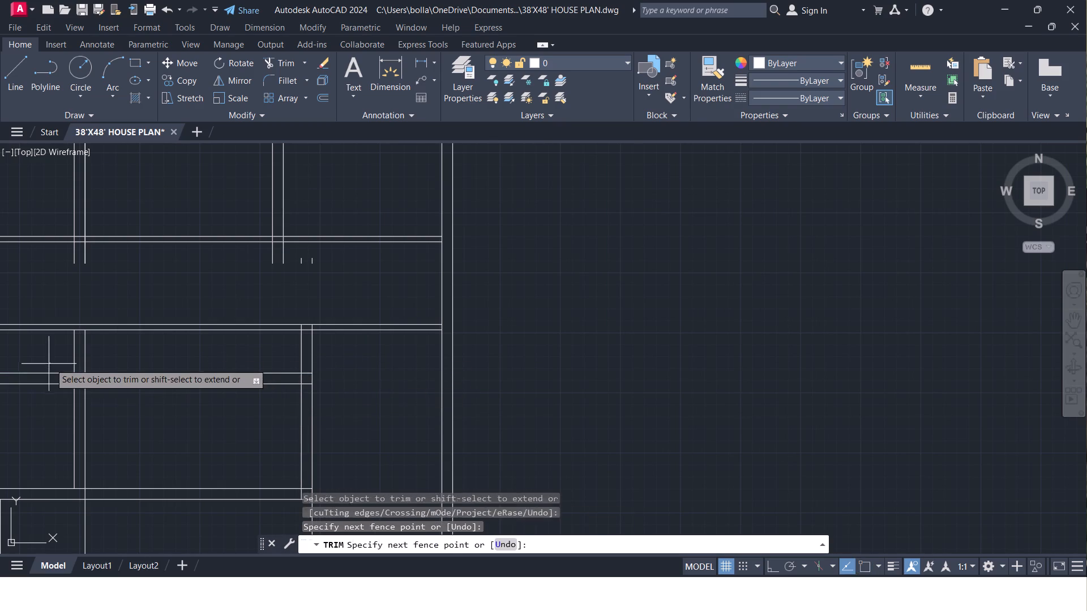
left_click(40, 391)
Trim the upper vertical walls' overhanging ends below the passage's upper wall and remove the two leftover line fragments in the passage.
scroll(47, 381, "down", 2)
scroll(143, 330, "up", 3)
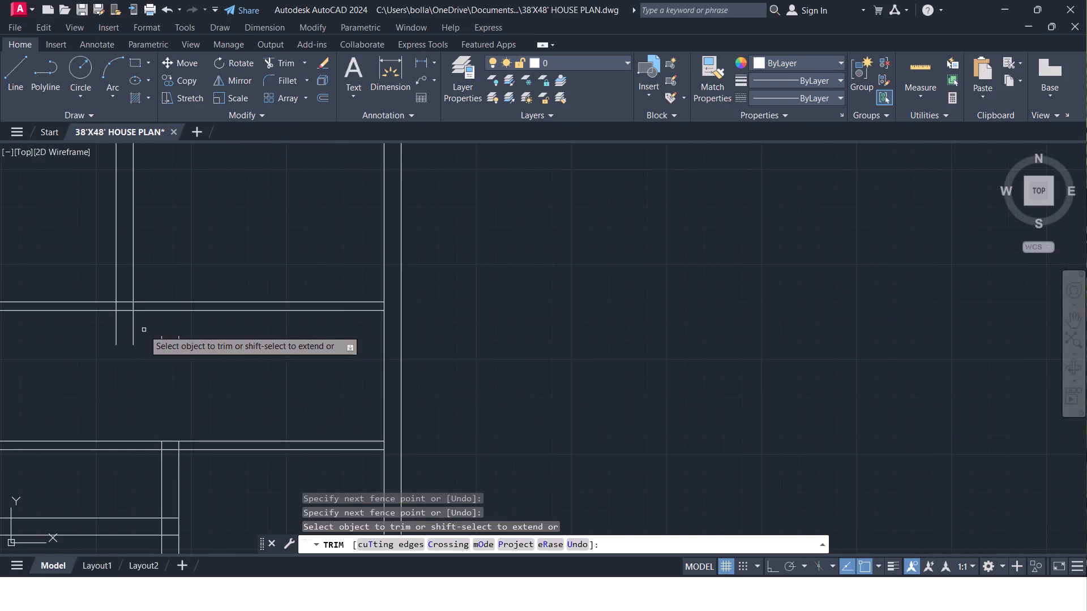
left_click(144, 330)
left_click(69, 330)
middle_click_drag(78, 339, 126, 339)
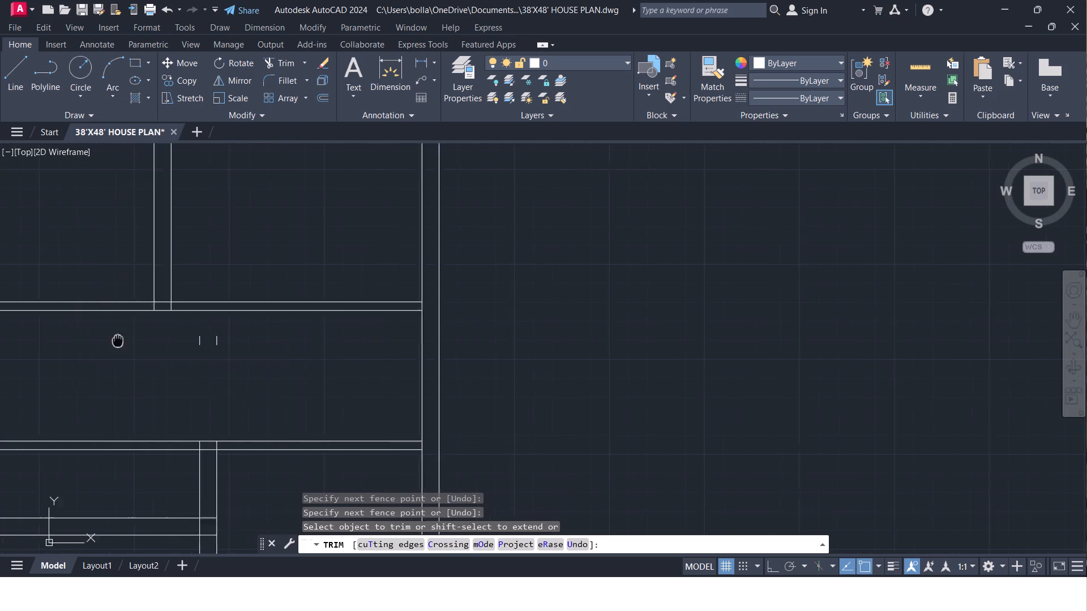
middle_click_drag(126, 339, 290, 359)
left_click(76, 355)
left_click(6, 354)
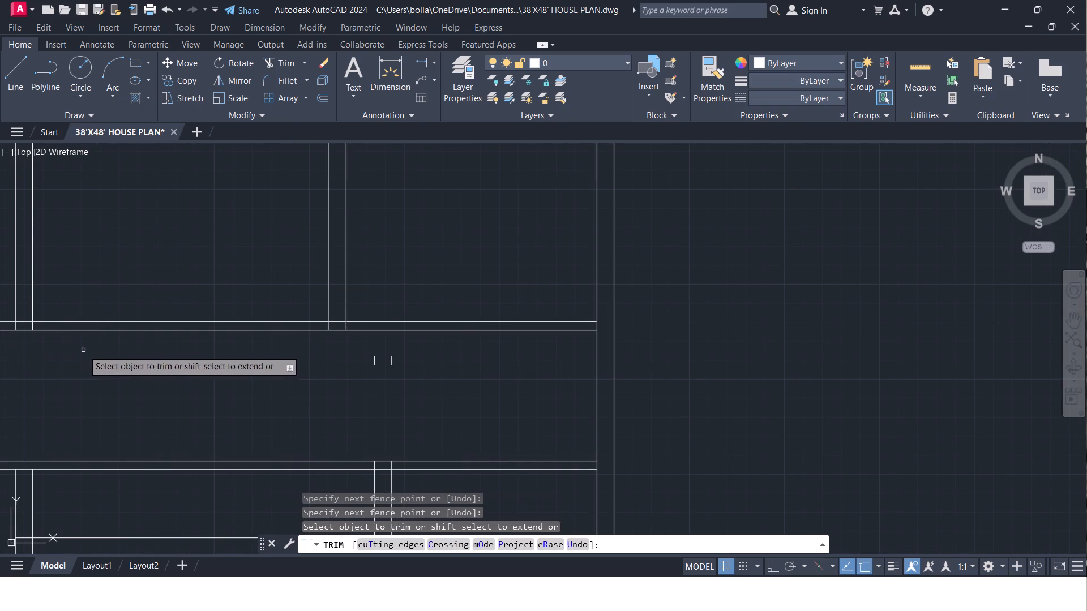
left_click(414, 351)
left_click(353, 365)
scroll(380, 355, "down", 3)
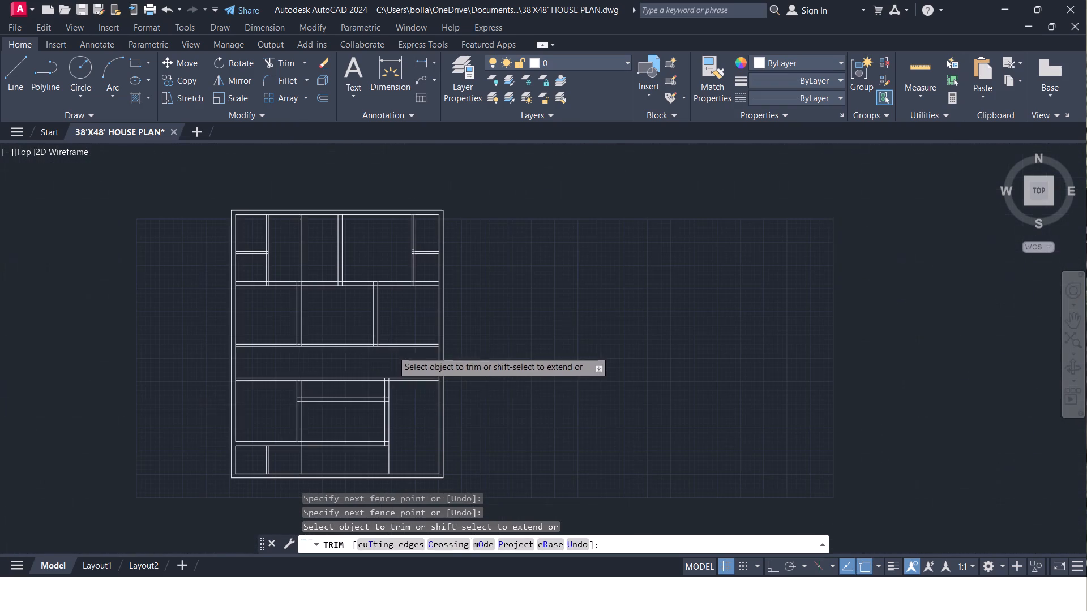
Extend the right line of the lower left vertical wall up to the top line of the passage's lower 4.5" wall.
middle_click_drag(331, 420, 343, 352)
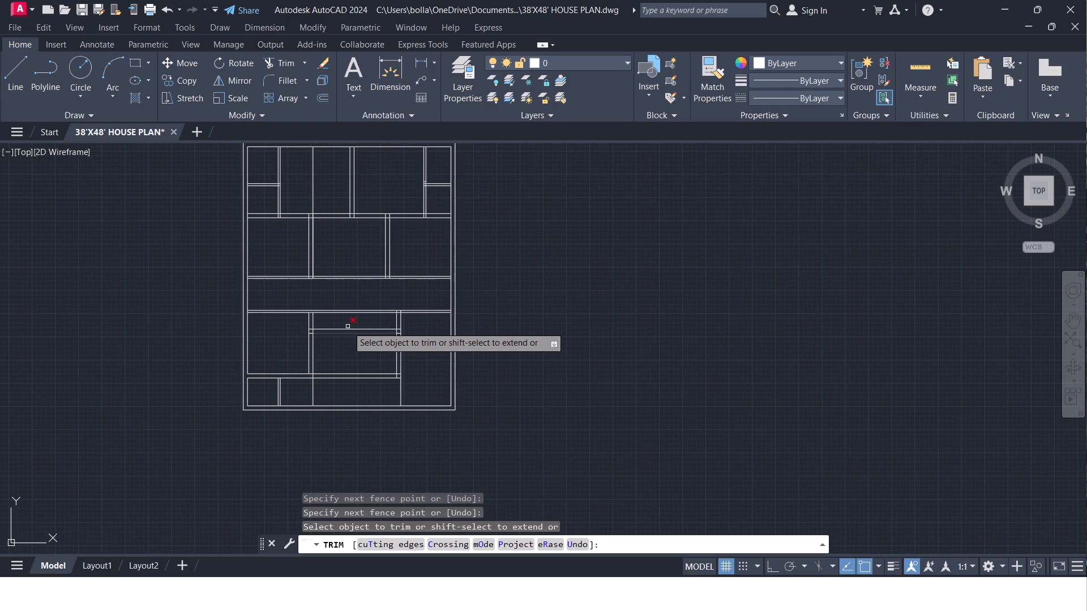
scroll(317, 313, "up", 3)
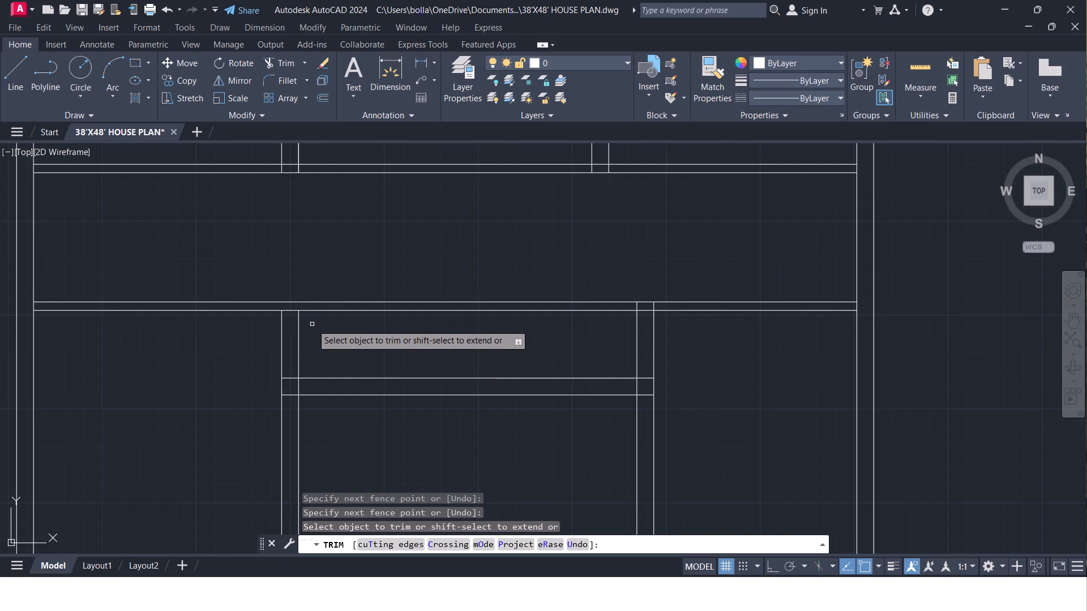
key("Escape")
type("EX")
key("space")
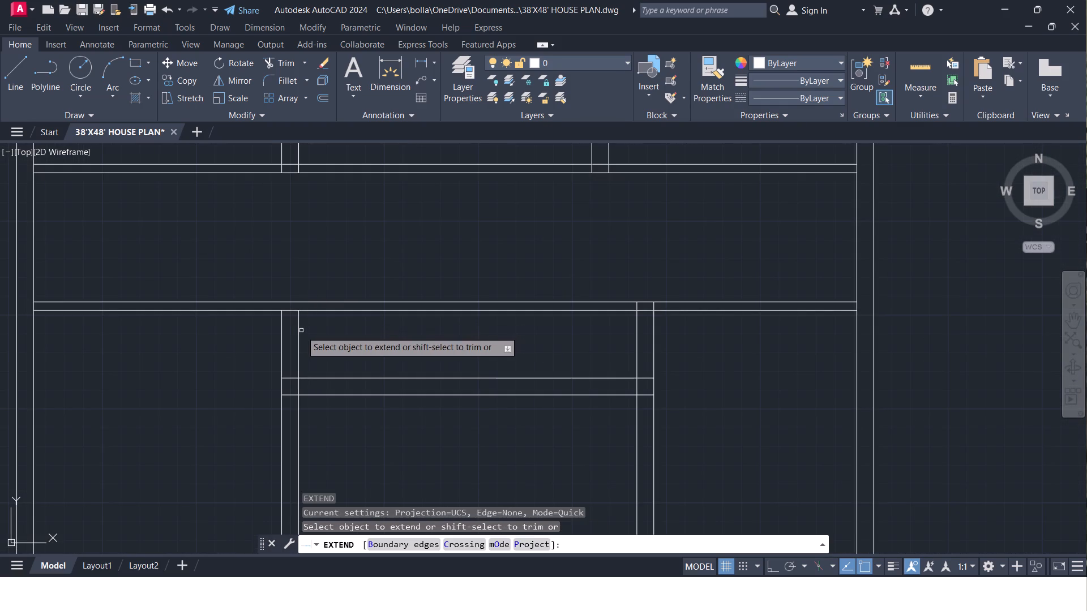
left_click(306, 333)
left_click(292, 340)
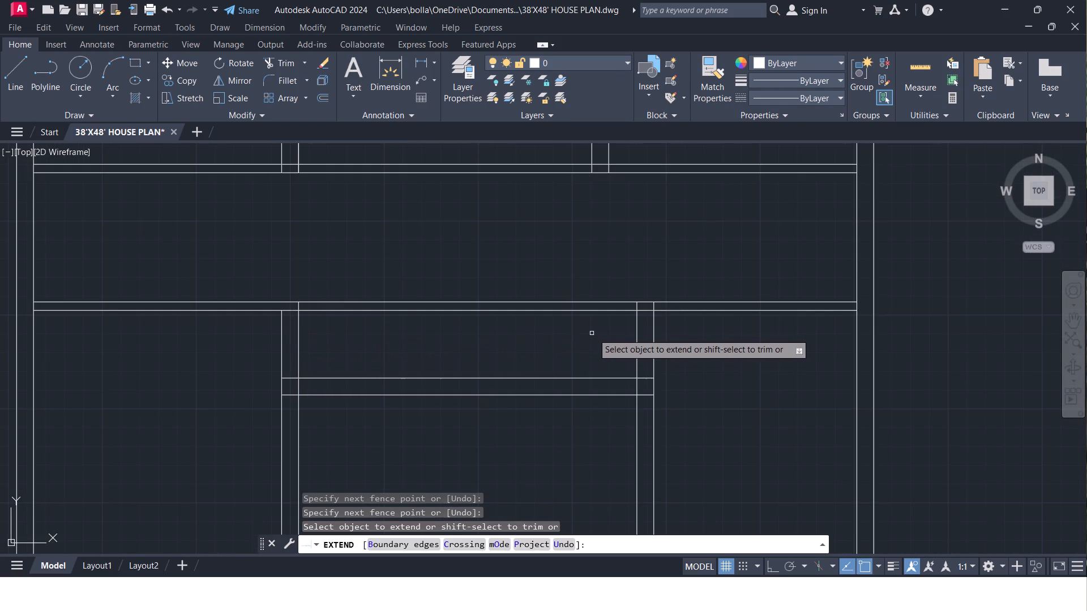
key("Escape")
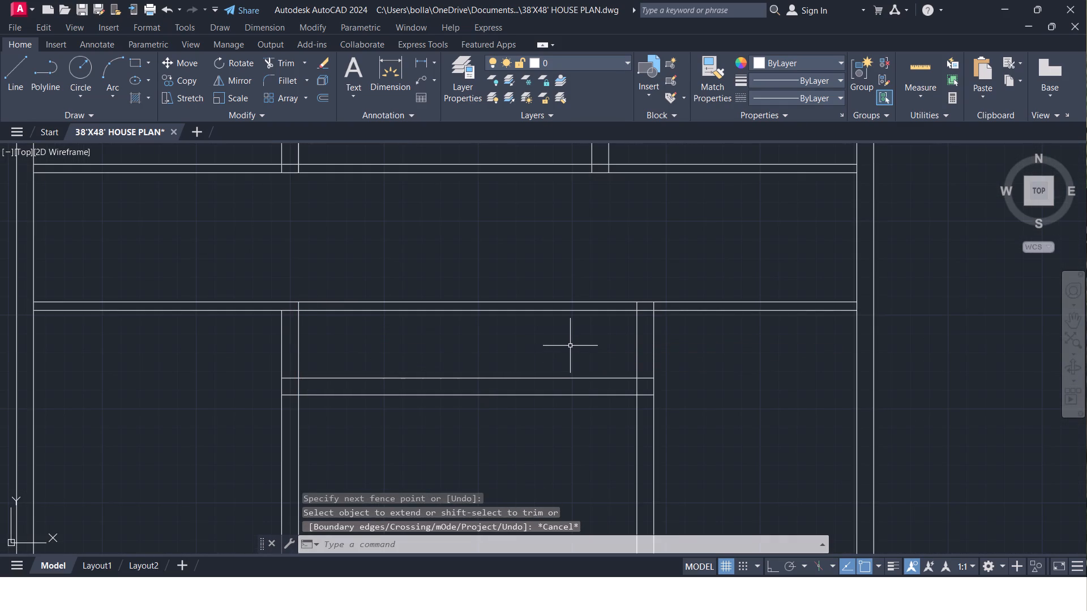
Trim both lower vertical walls' lines between the passage's lower 4.5" wall and the new 9" horizontal wall.
type("TR")
key("space")
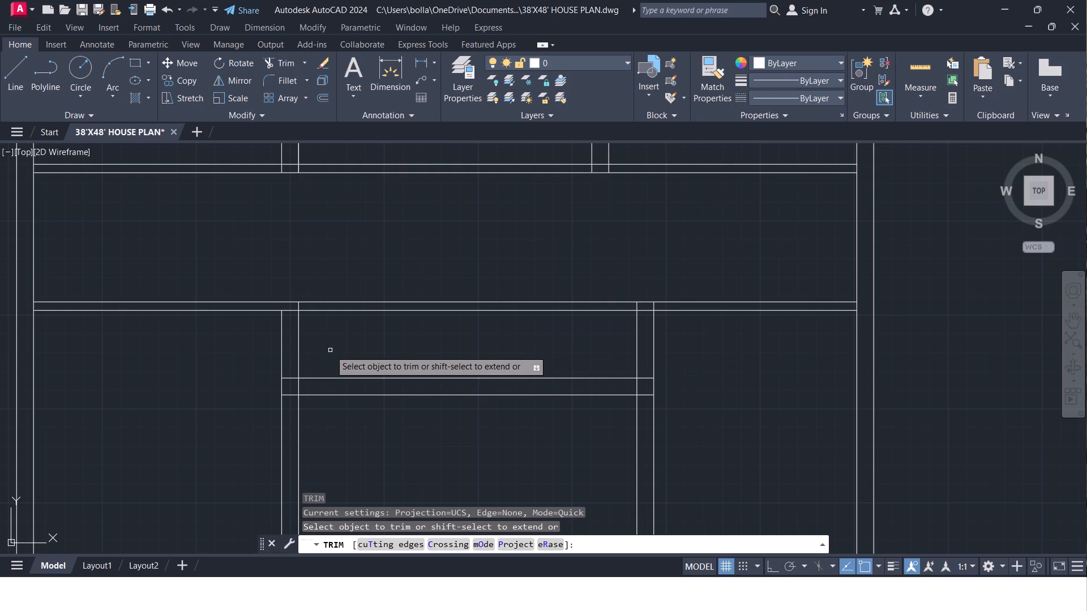
left_click(328, 350)
left_click(253, 350)
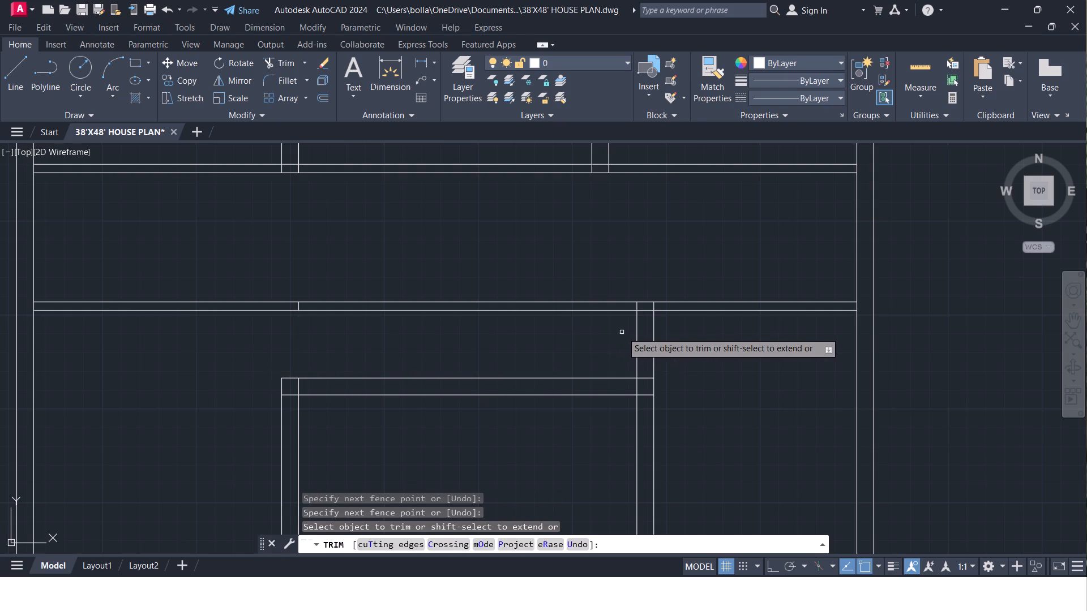
left_click(671, 337)
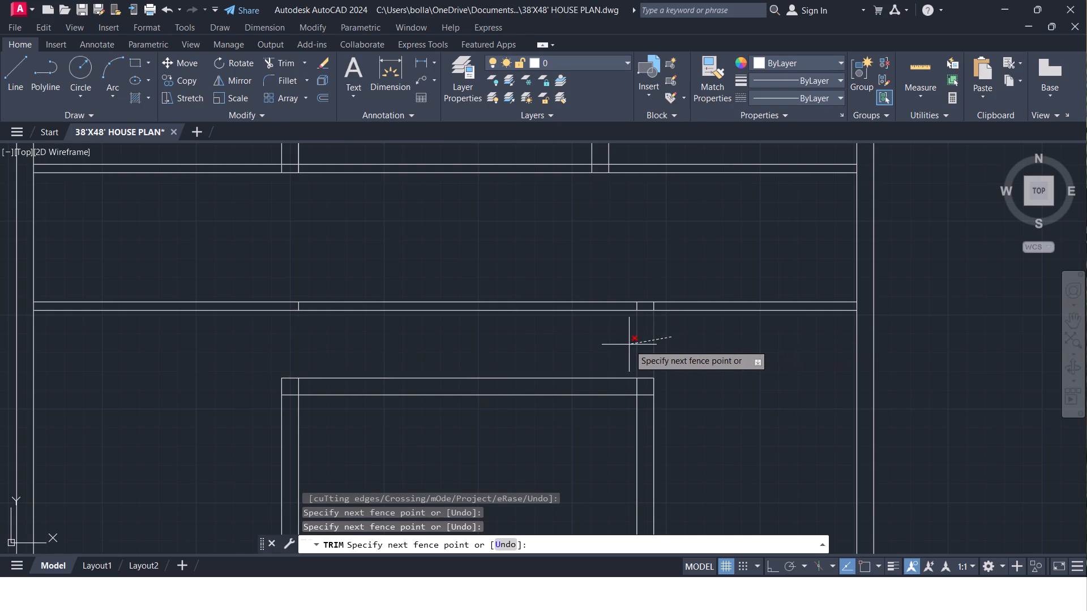
left_click(629, 345)
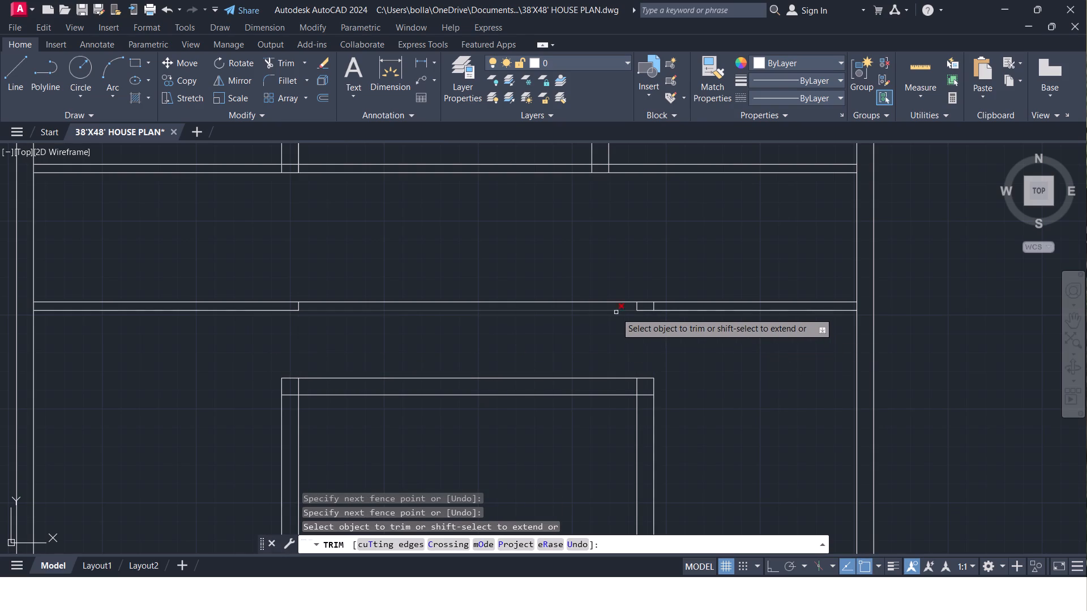
Trim both lines of the passage's lower 4.5" wall between the two vertical walls to open up the middle.
left_click(616, 312)
left_click(613, 302)
scroll(609, 299, "down", 1)
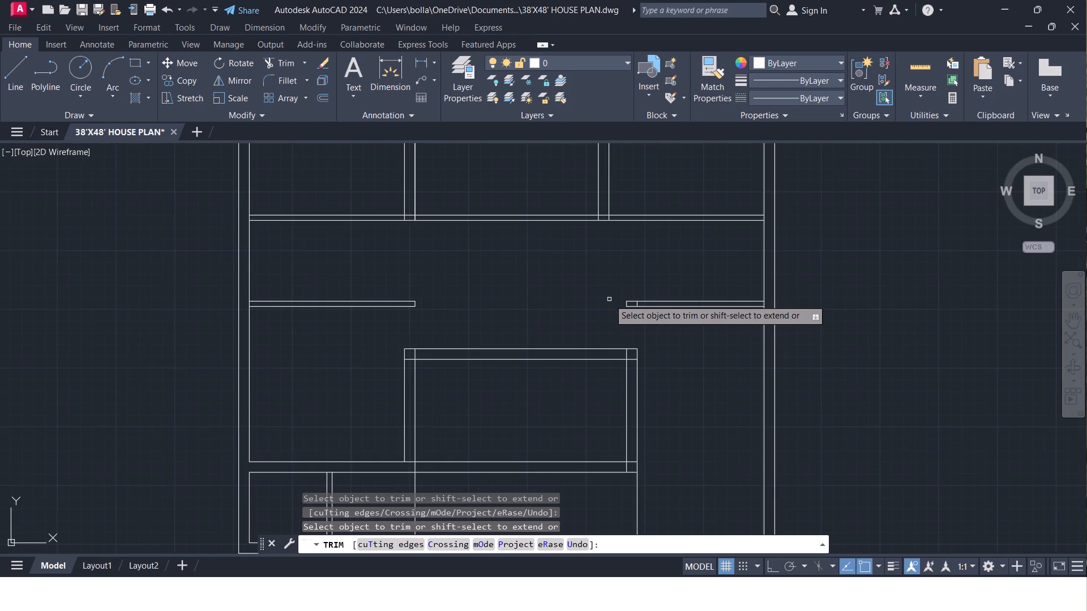
Trim the overlapping lines inside the two upper corners of the central lower room's 9" walls.
middle_click_drag(541, 376, 516, 338)
scroll(516, 339, "down", 1)
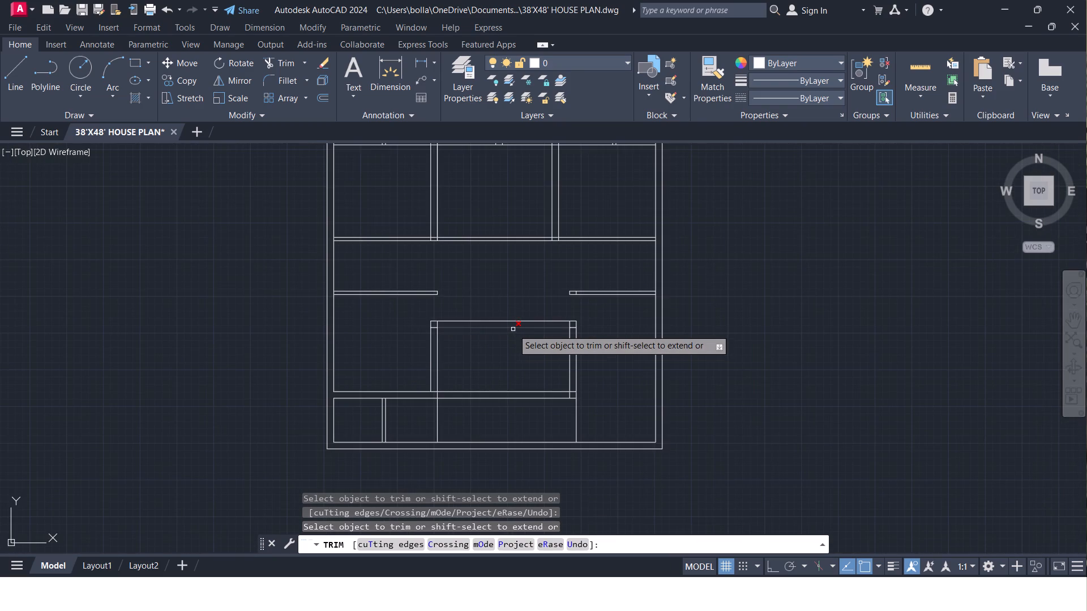
scroll(435, 327, "up", 3)
left_click(449, 320)
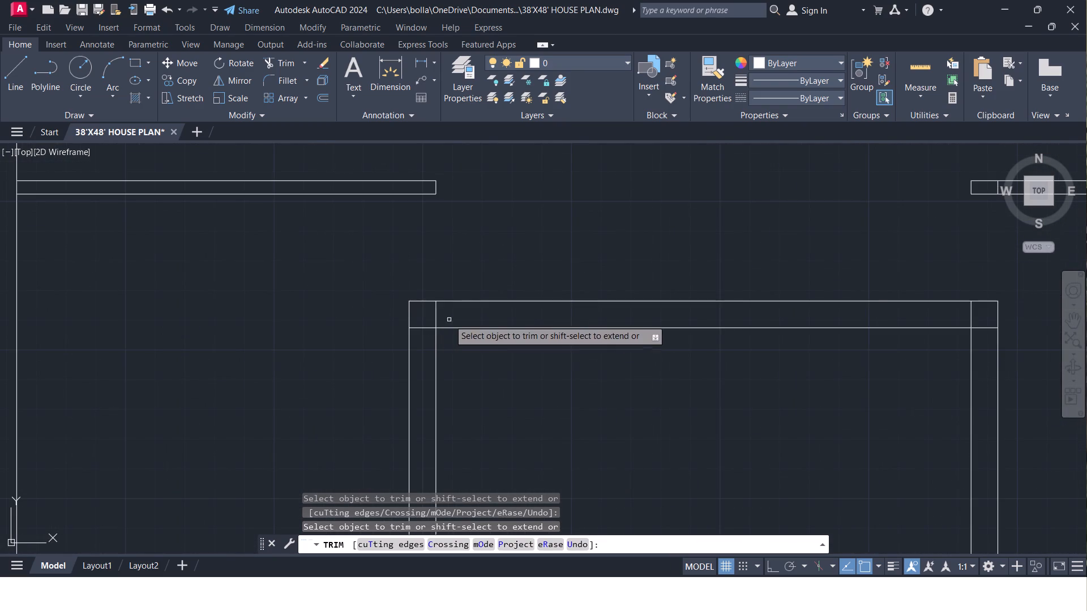
double_click(423, 320)
left_click(419, 338)
scroll(419, 335, "down", 2)
middle_click_drag(486, 349, 342, 364)
scroll(485, 343, "up", 3)
left_click(486, 341)
left_click(510, 341)
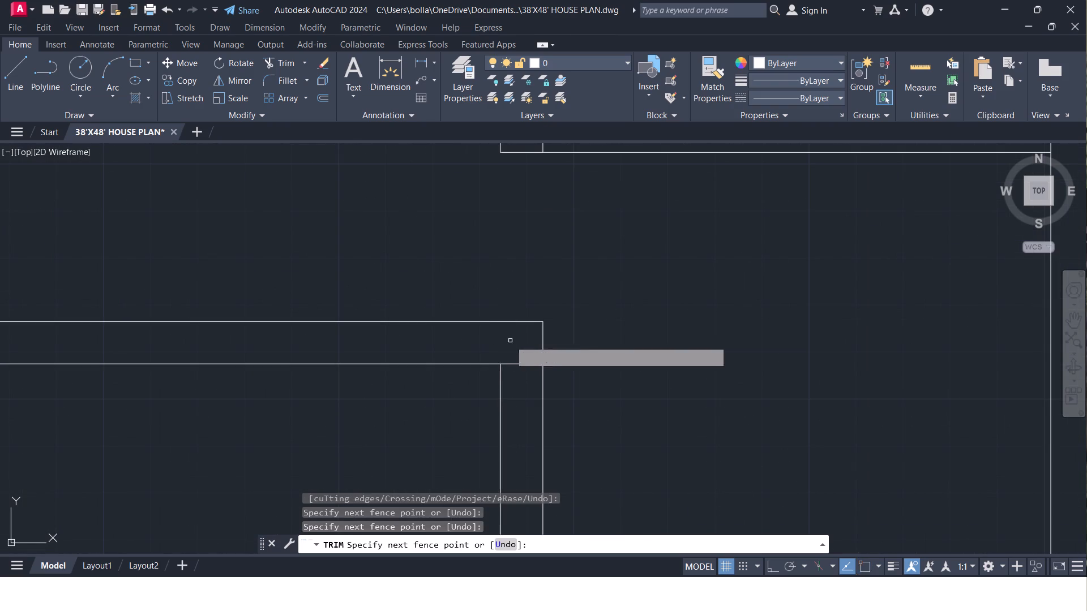
left_click(522, 343)
left_click(527, 373)
Trim the left vertical wall's line out of the bottom strip and clear the overlapping lines at the central room's lower left corner.
scroll(525, 335, "down", 3)
middle_click_drag(460, 388, 481, 353)
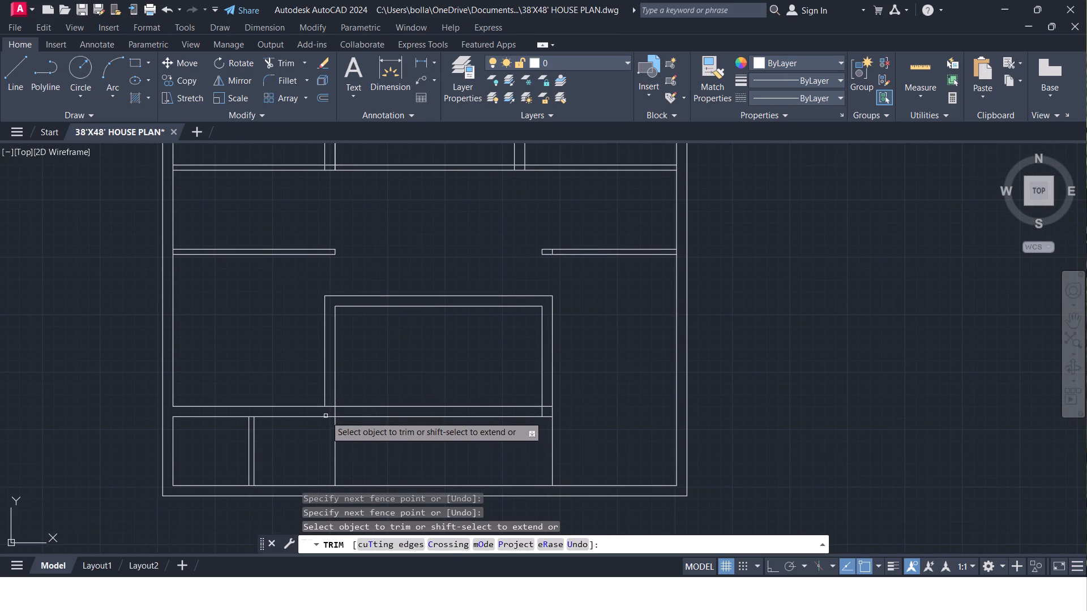
left_click(352, 440)
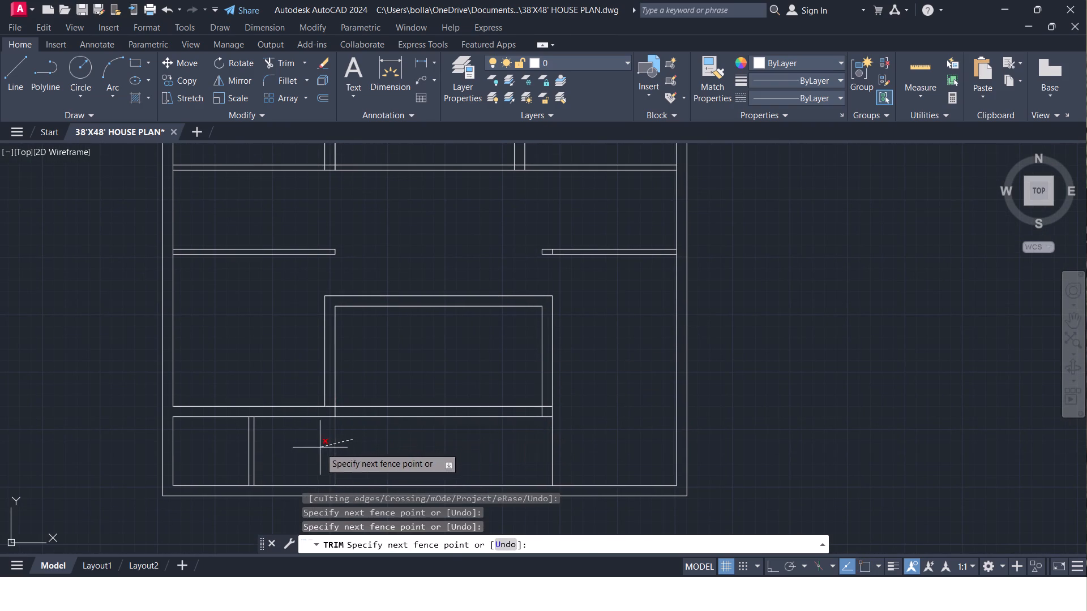
left_click(320, 448)
scroll(327, 403, "up", 3)
left_click(327, 404)
left_click(329, 431)
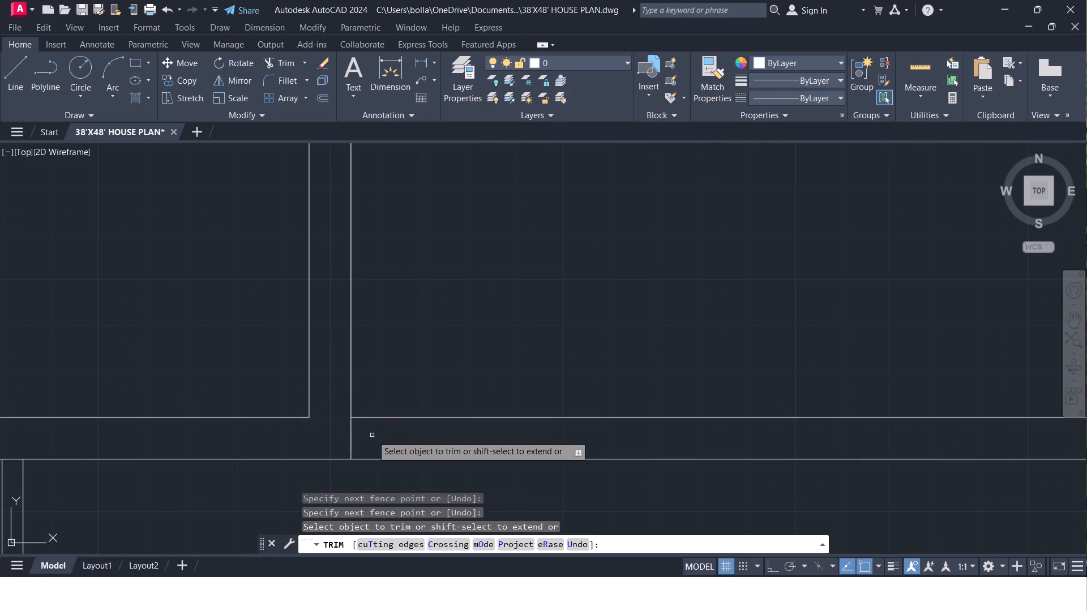
left_click(372, 435)
left_click(337, 435)
Trim the overlapping line ends at the central room's lower right wall corner.
scroll(345, 416, "down", 3)
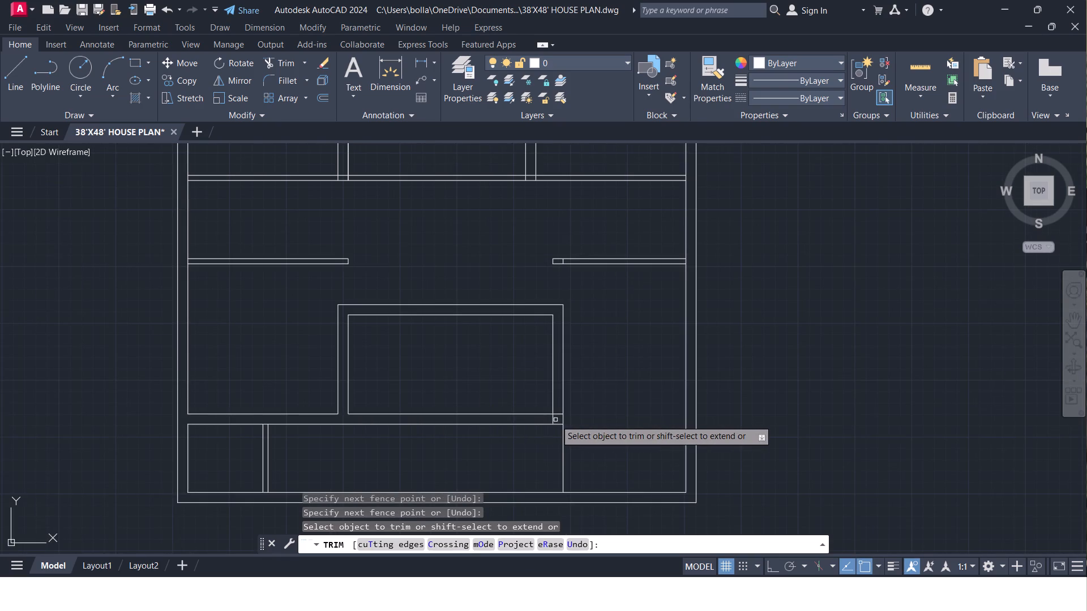
scroll(555, 420, "up", 3)
left_click(557, 388)
left_click(552, 425)
left_click(549, 423)
left_click(527, 421)
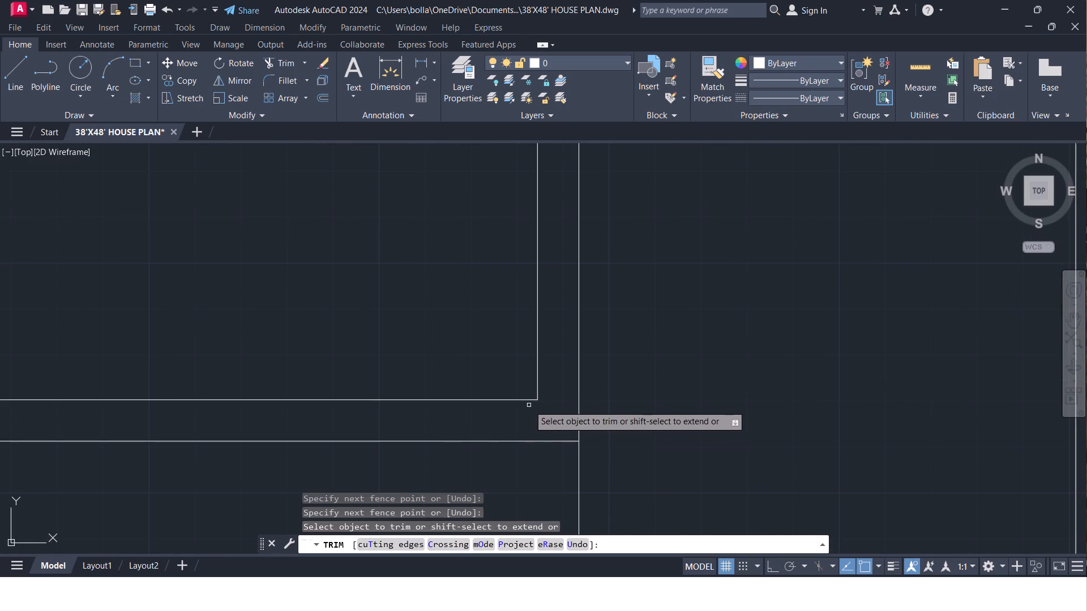
Trim the horizontal wall lines between the bottom strip's 4.5" partition lines at its lower and upper ends.
scroll(530, 403, "down", 4)
middle_click_drag(560, 406, 544, 392)
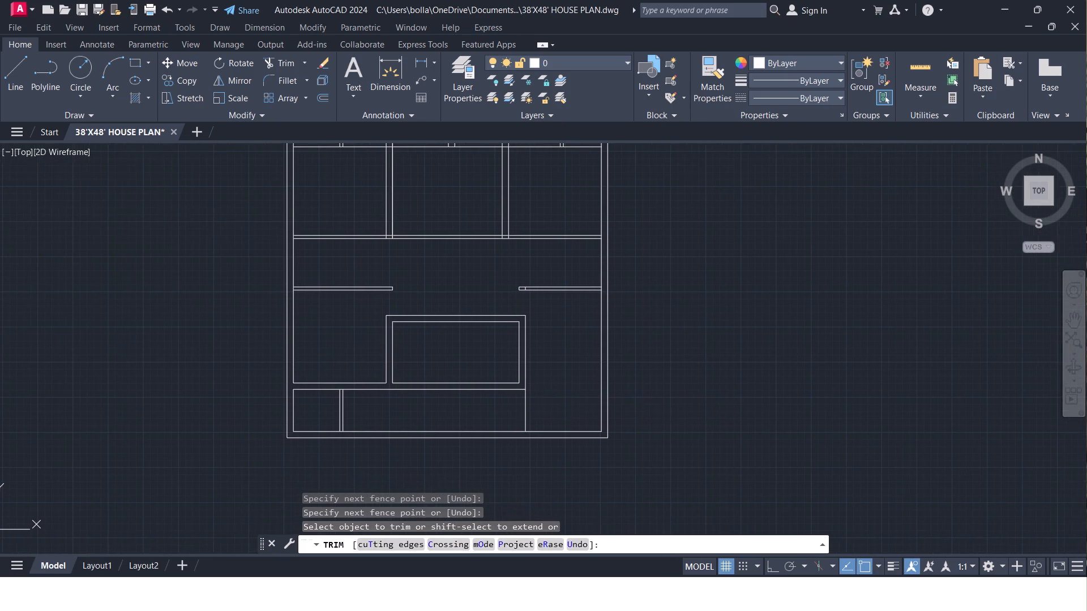
middle_click_drag(437, 420, 525, 401)
scroll(439, 410, "up", 2)
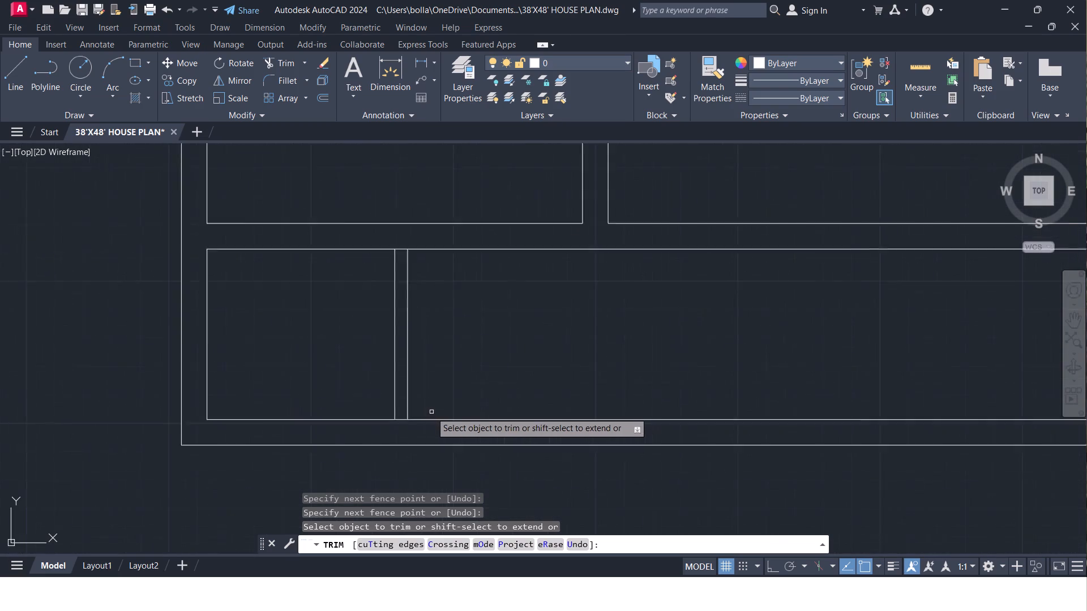
scroll(431, 412, "up", 2)
left_click(382, 410)
left_click(379, 427)
scroll(383, 424, "down", 3)
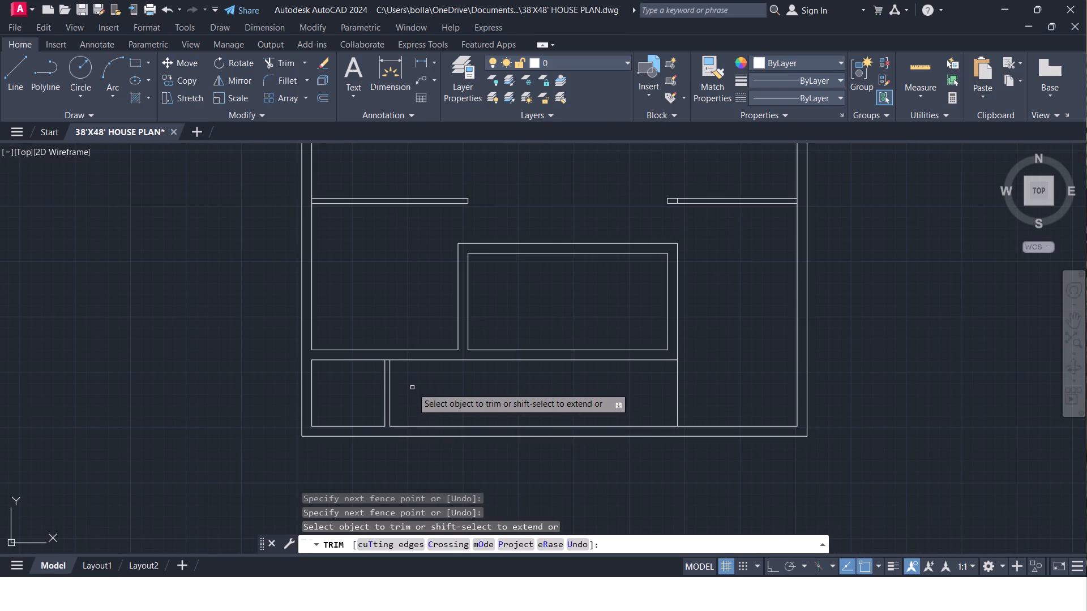
middle_click_drag(429, 410, 469, 437)
scroll(431, 388, "up", 4)
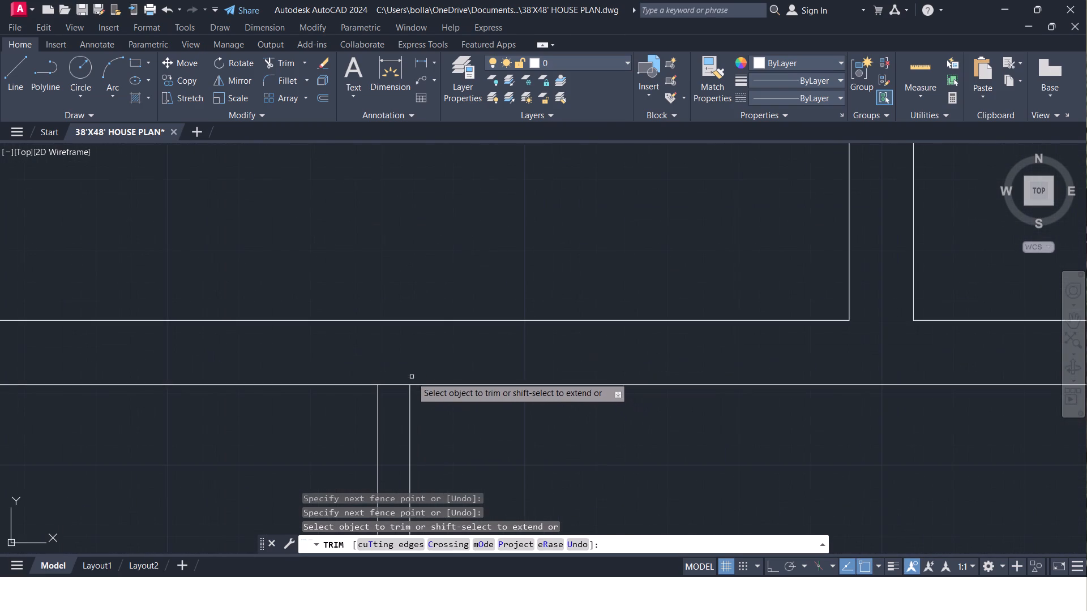
left_click(411, 375)
left_click(402, 389)
scroll(402, 389, "down", 4)
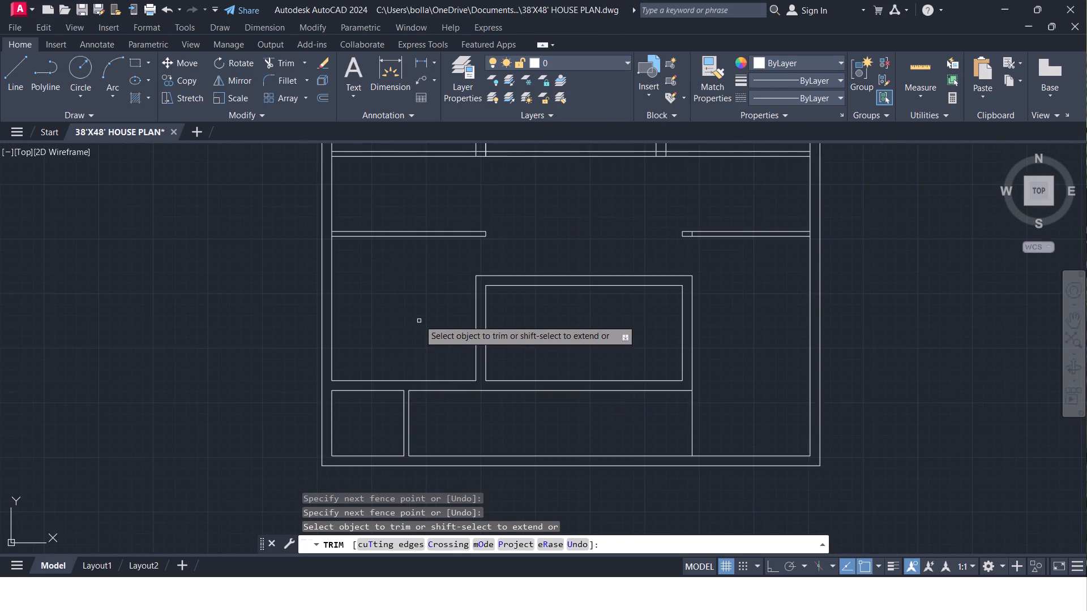
Trim the left outer wall's inner line where the short passage wall and the horizontal wall below the middle rooms meet it.
middle_click_drag(419, 310, 419, 418)
scroll(331, 340, "up", 4)
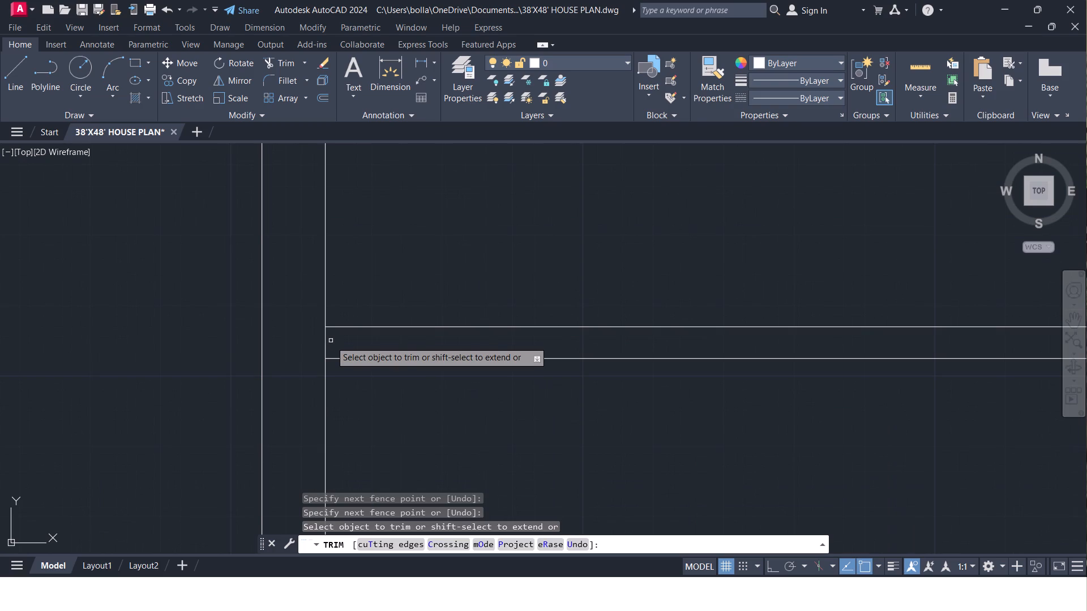
left_click(329, 342)
left_click(316, 348)
scroll(316, 355, "down", 4)
middle_click_drag(352, 342, 335, 416)
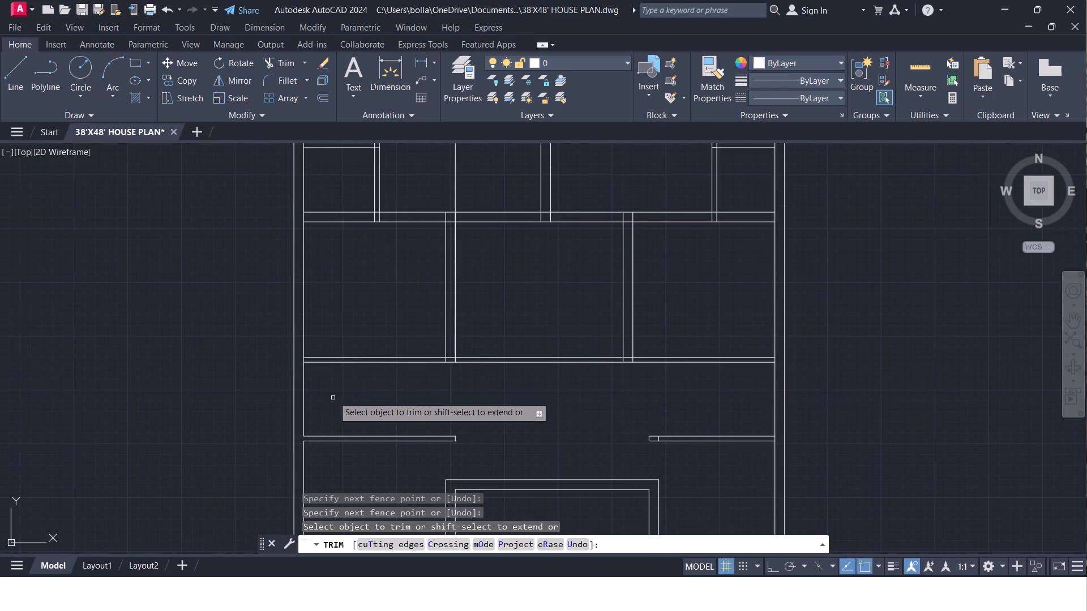
scroll(309, 363, "up", 4)
left_click(307, 354)
left_click(241, 354)
scroll(241, 354, "down", 3)
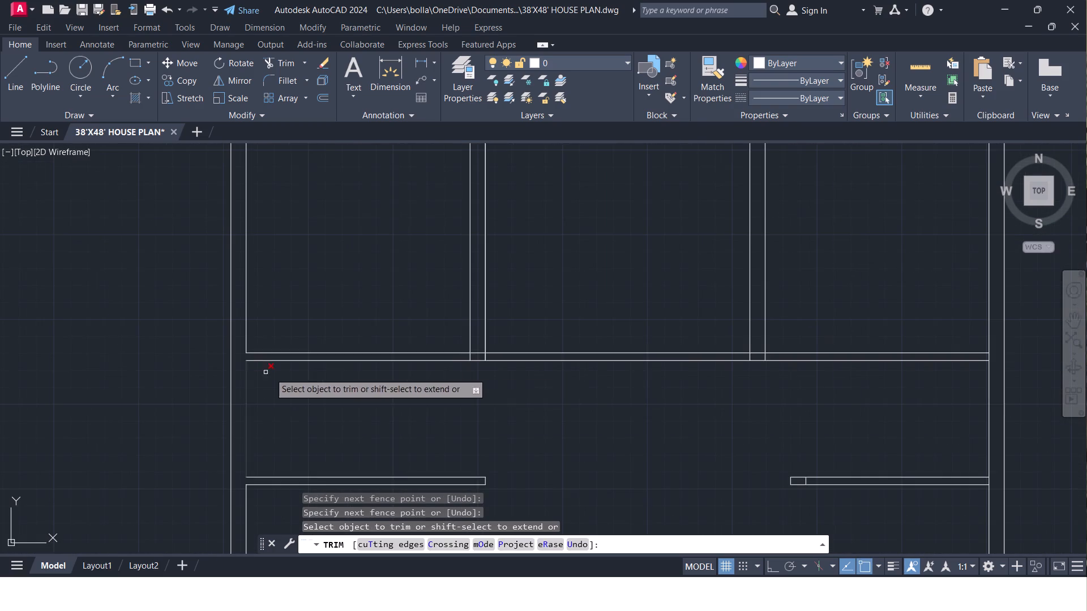
Trim the overlapping lines where the middle rooms' left partition meets the horizontal wall below it.
scroll(481, 349, "up", 3)
left_click(505, 377)
left_click(413, 380)
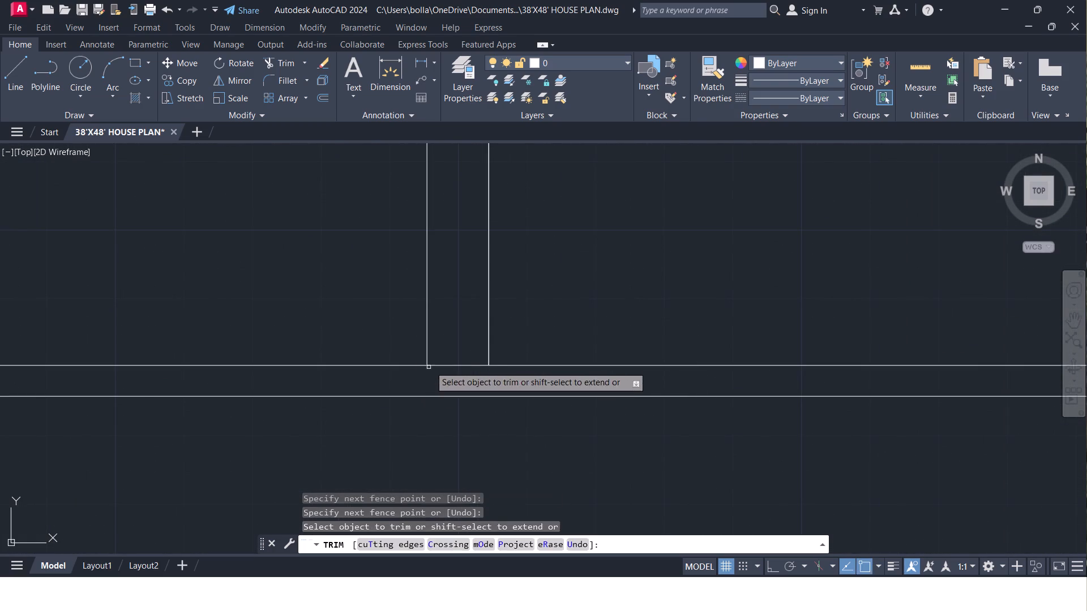
left_click(445, 351)
left_click(441, 372)
scroll(441, 373, "down", 4)
Trim the overlapping lines where the middle rooms' right partition meets the horizontal wall below it.
scroll(498, 401, "up", 1)
middle_click_drag(498, 401, 264, 420)
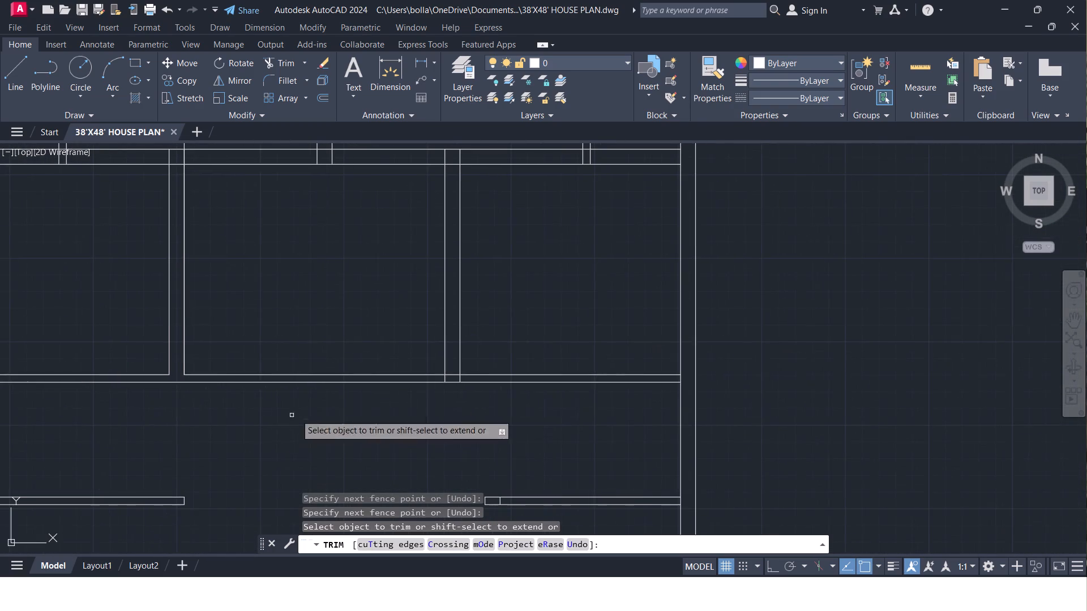
scroll(449, 375, "up", 3)
left_click(452, 366)
left_click(451, 382)
left_click(498, 386)
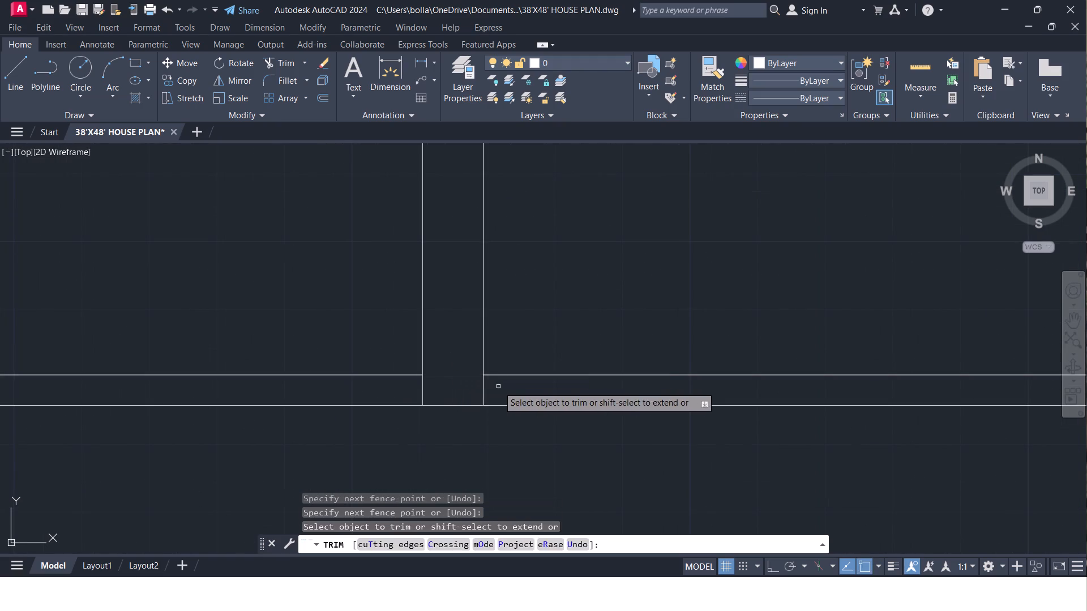
left_click(396, 389)
scroll(407, 364, "down", 4)
Trim away the extra vertical line near the free end of the short passage wall on the right side.
scroll(451, 440, "up", 2)
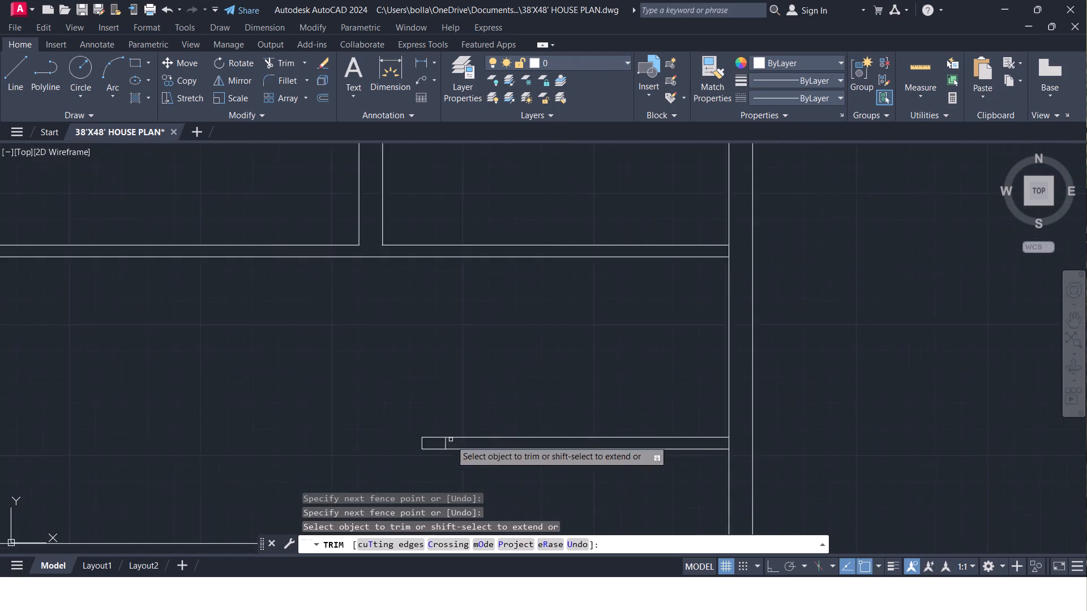
scroll(451, 440, "up", 1)
left_click(441, 441)
scroll(443, 435, "down", 3)
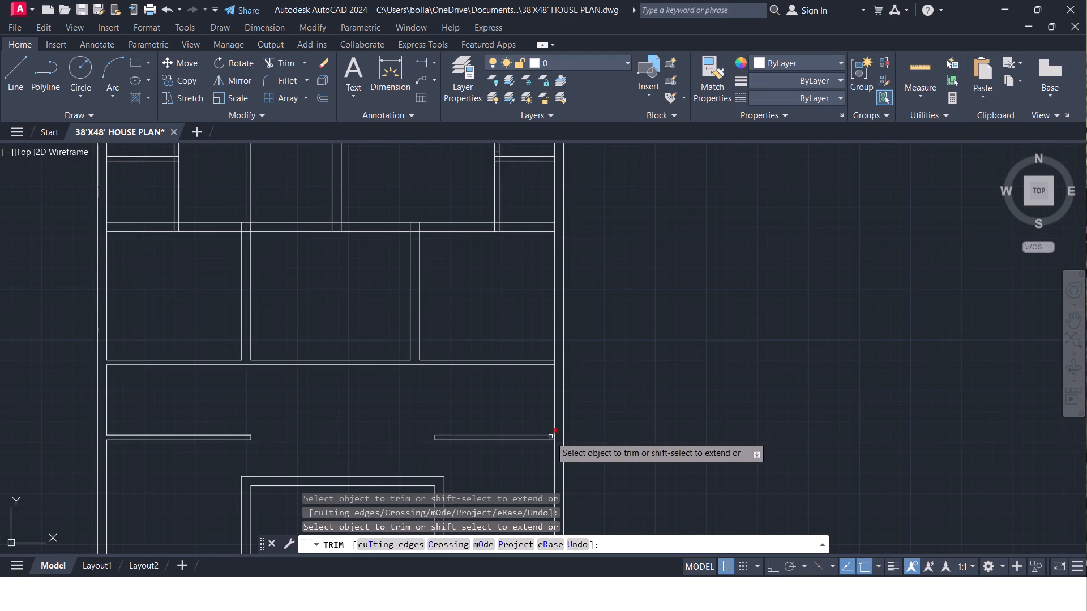
Trim the right outer wall's inner line at the short passage wall and at the horizontal wall below the middle rooms.
scroll(553, 440, "up", 3)
left_click(553, 438)
scroll(553, 440, "down", 3)
middle_click_drag(520, 402, 520, 449)
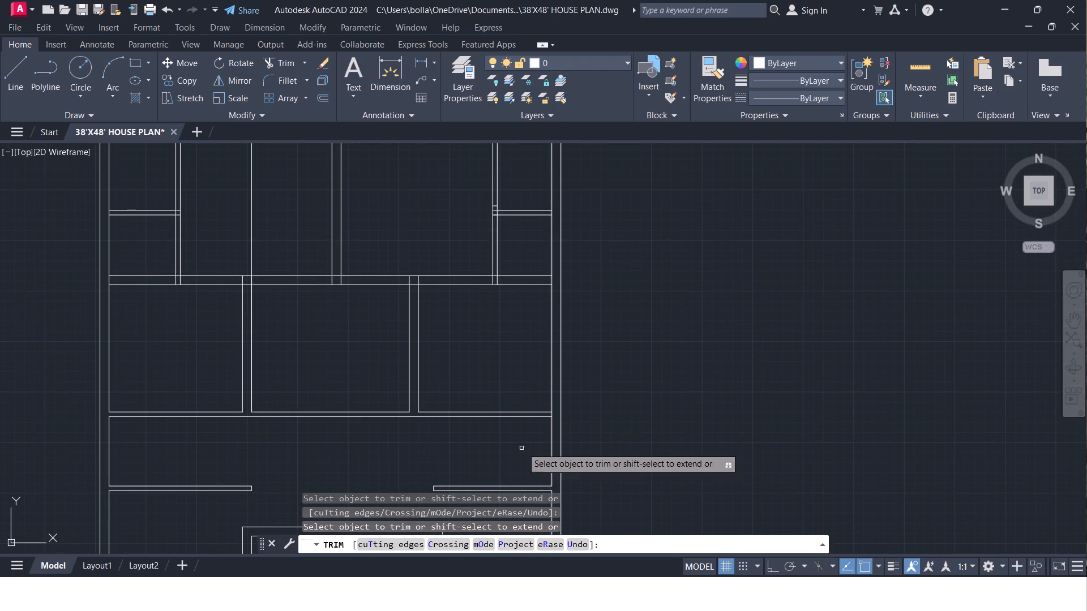
scroll(548, 415, "up", 3)
left_click(555, 412)
scroll(555, 422, "down", 3)
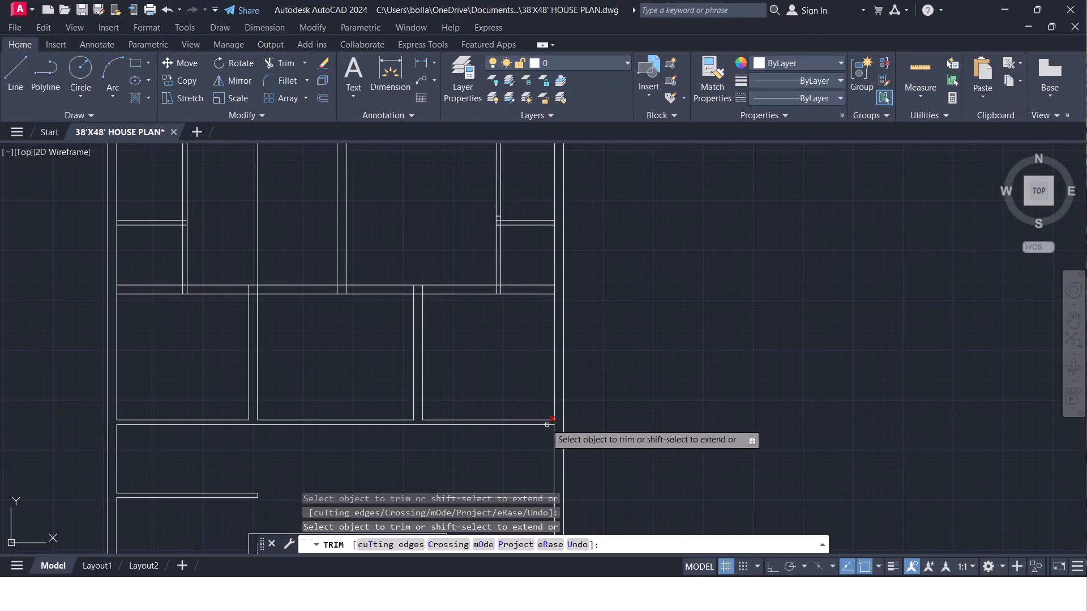
Trim out the leftover vertical line running through the large upper left room.
middle_click_drag(507, 390, 532, 472)
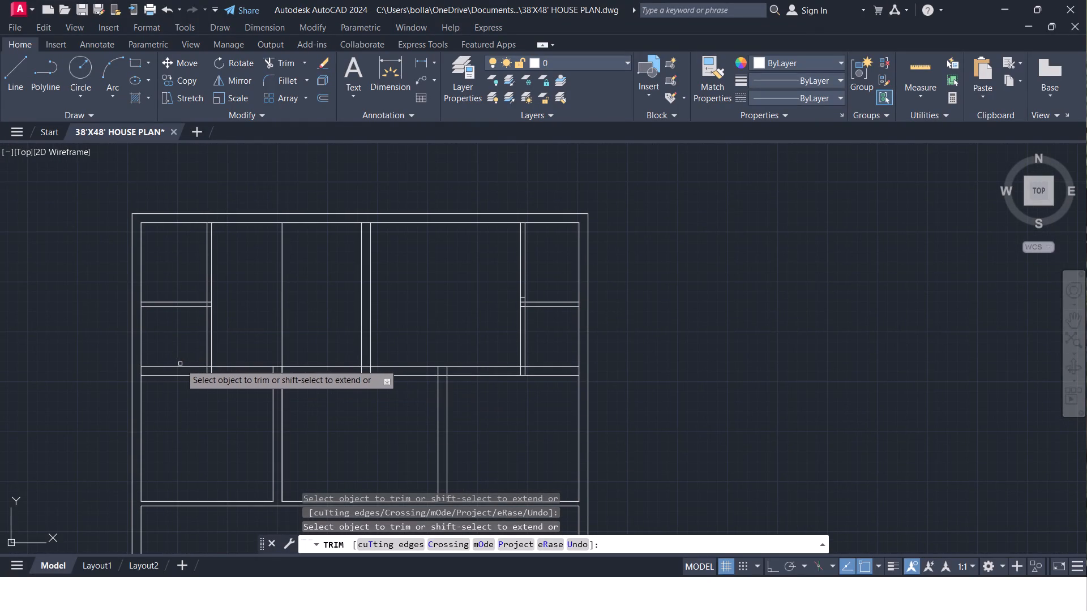
left_click(289, 322)
left_click(274, 327)
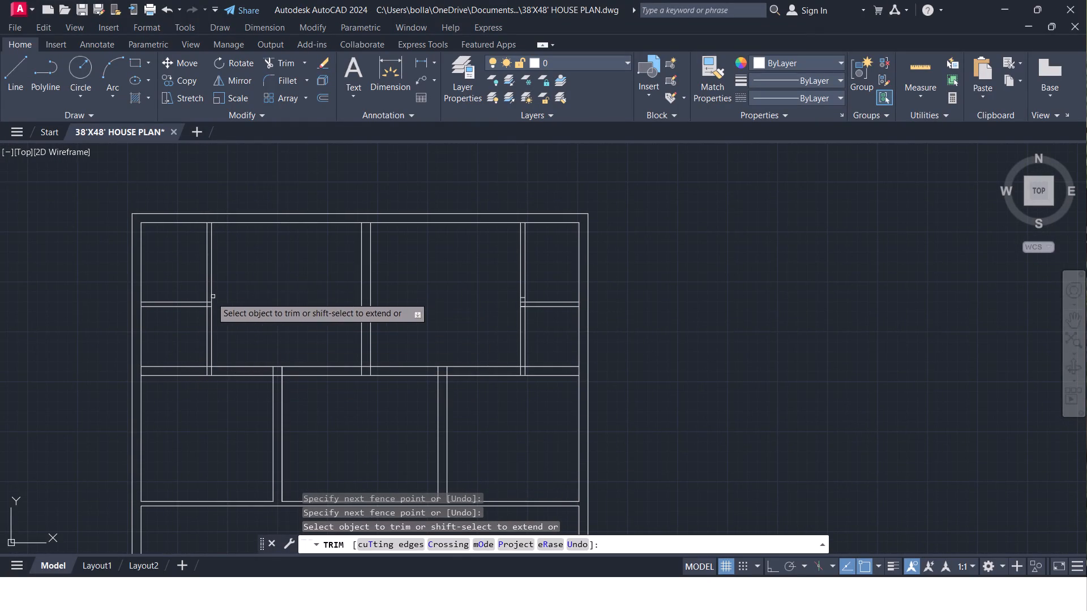
Trim the overlapping lines at both ends of the horizontal wall between the two small upper left rooms.
scroll(140, 305, "up", 3)
left_click(139, 304)
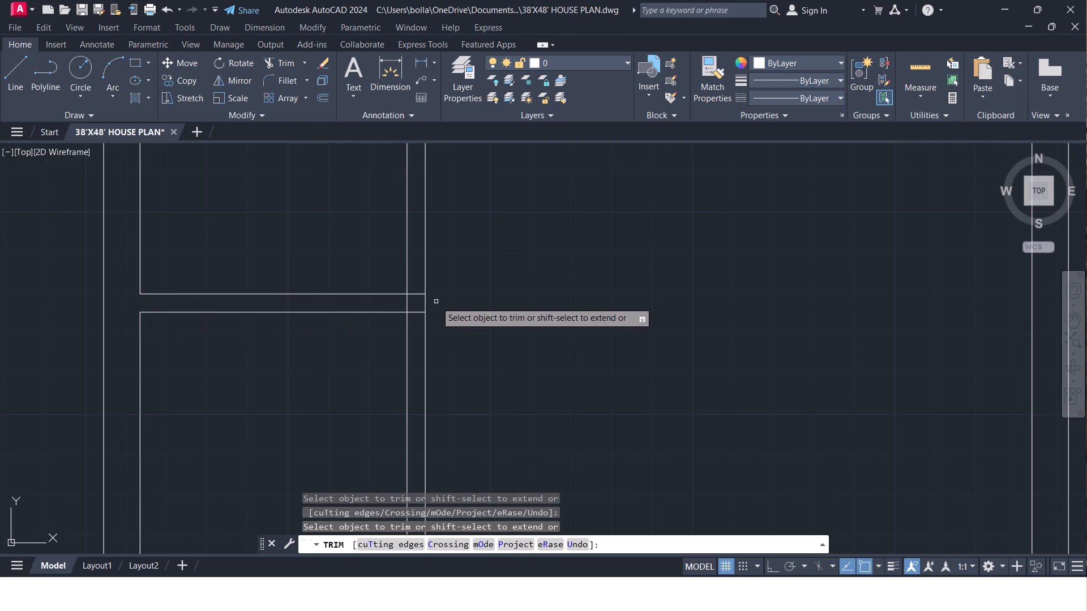
left_click(419, 286)
left_click(419, 323)
left_click(412, 303)
left_click(395, 302)
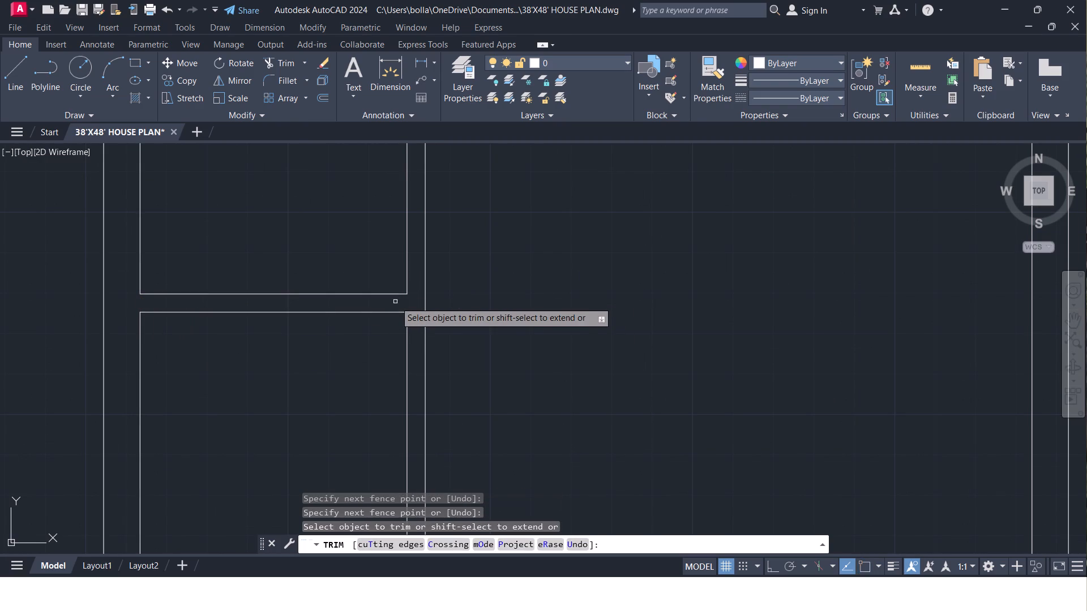
scroll(410, 286, "down", 4)
Trim the junctions of the 9" horizontal wall with the upper left partition's lower end and the left outer wall.
scroll(416, 334, "up", 4)
left_click(416, 317)
left_click(333, 317)
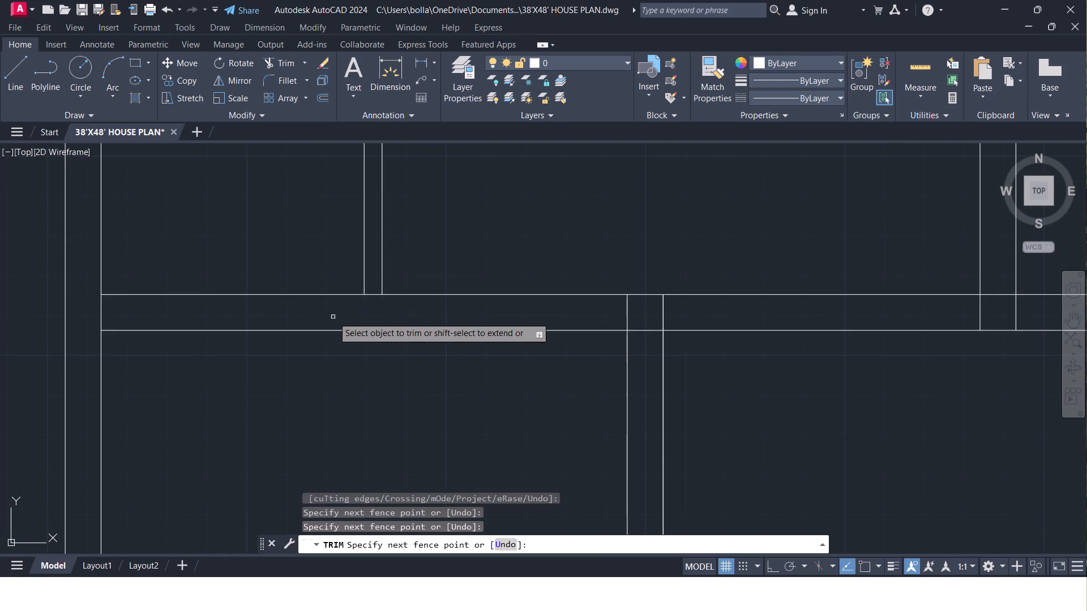
left_click(371, 294)
left_click(125, 309)
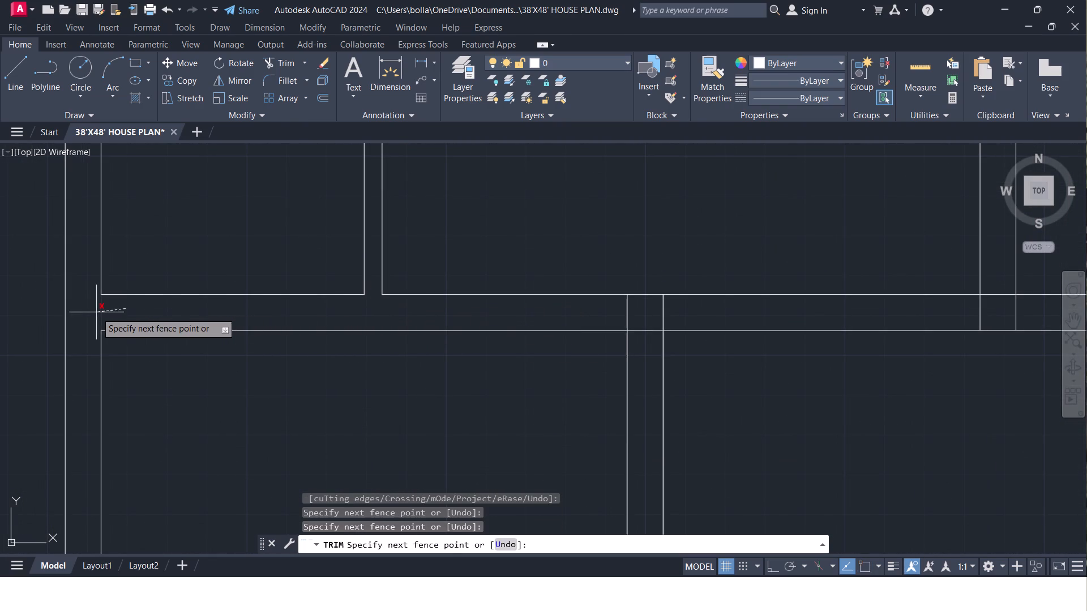
left_click(96, 312)
scroll(106, 317, "down", 3)
Trim the overlapping lines where the middle rooms' left partition meets the 9" horizontal wall above it.
middle_click_drag(259, 346, 187, 386)
scroll(189, 359, "up", 3)
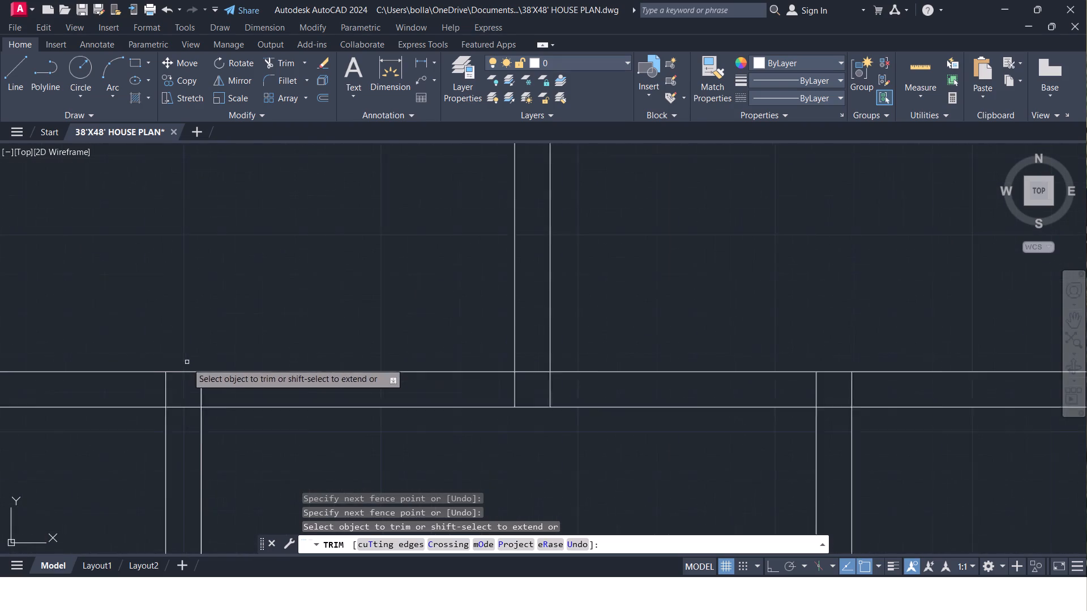
scroll(187, 363, "up", 1)
left_click(244, 403)
left_click(139, 402)
left_click(176, 410)
left_click(176, 449)
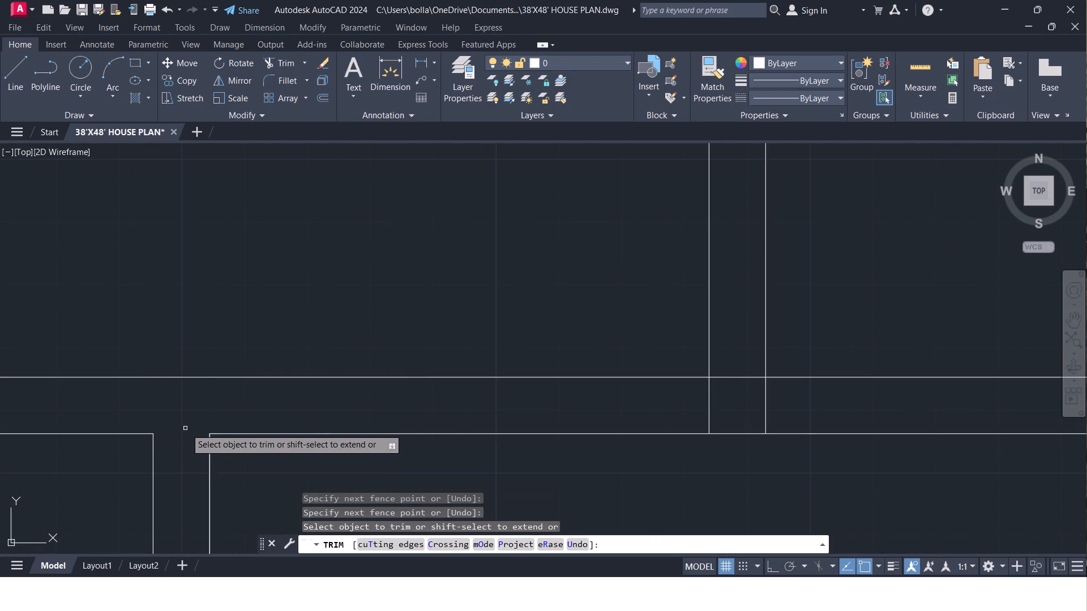
scroll(186, 428, "down", 3)
Trim the overlapping lines where the upper central partition meets the 9" horizontal wall below it.
scroll(324, 420, "up", 3)
left_click(365, 428)
left_click(274, 428)
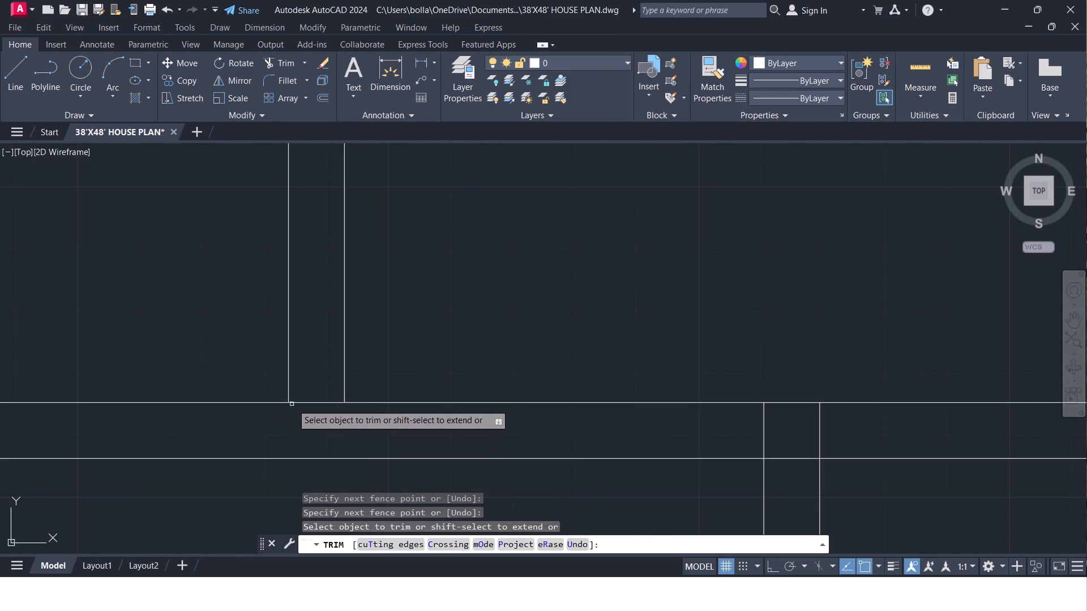
left_click(300, 395)
left_click_drag(298, 410, 297, 415)
scroll(297, 411, "down", 2)
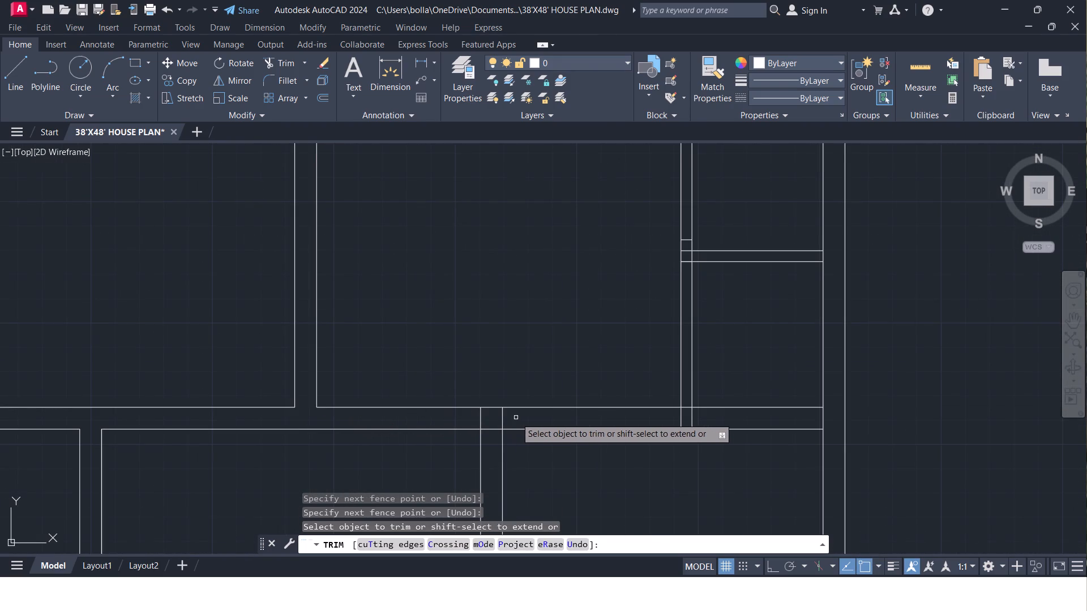
Trim the overlapping lines where the middle rooms' right partition meets the 9" horizontal wall above it.
left_click(517, 418)
left_click(461, 420)
left_click(486, 425)
left_click(487, 438)
scroll(494, 433, "down", 2)
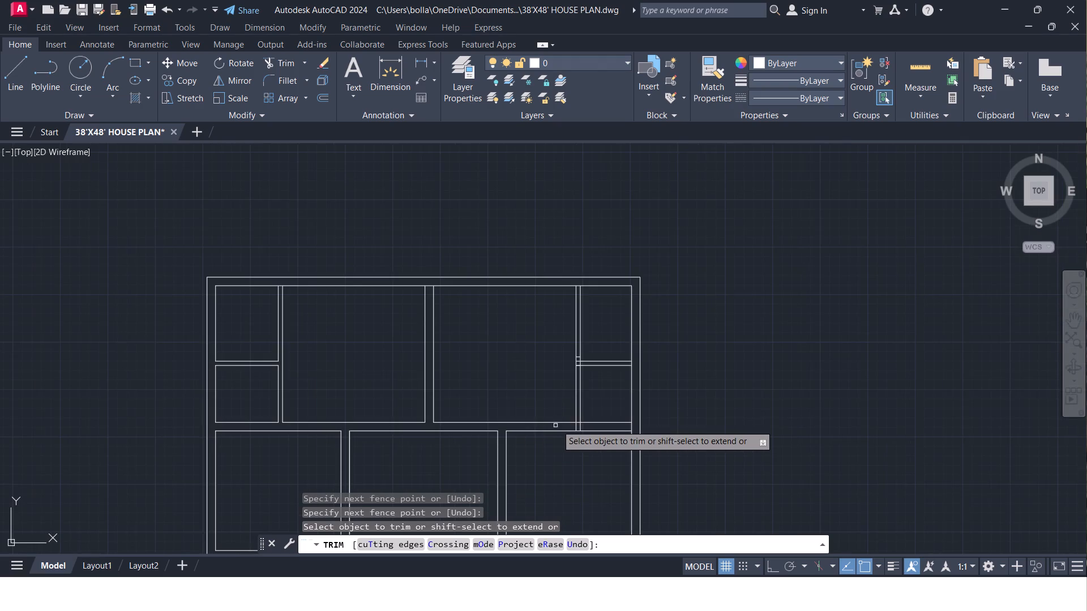
Trim the junctions of the 9" horizontal wall with the upper right partition's lower end and the right outer wall.
scroll(575, 425, "up", 2)
left_click(604, 431)
left_click(575, 430)
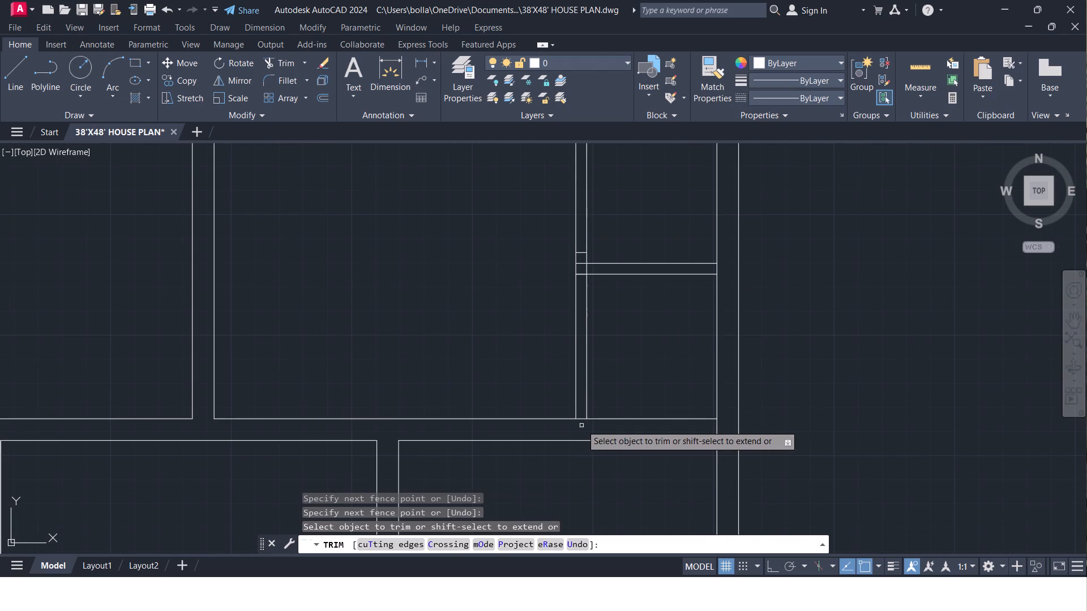
left_click(580, 420)
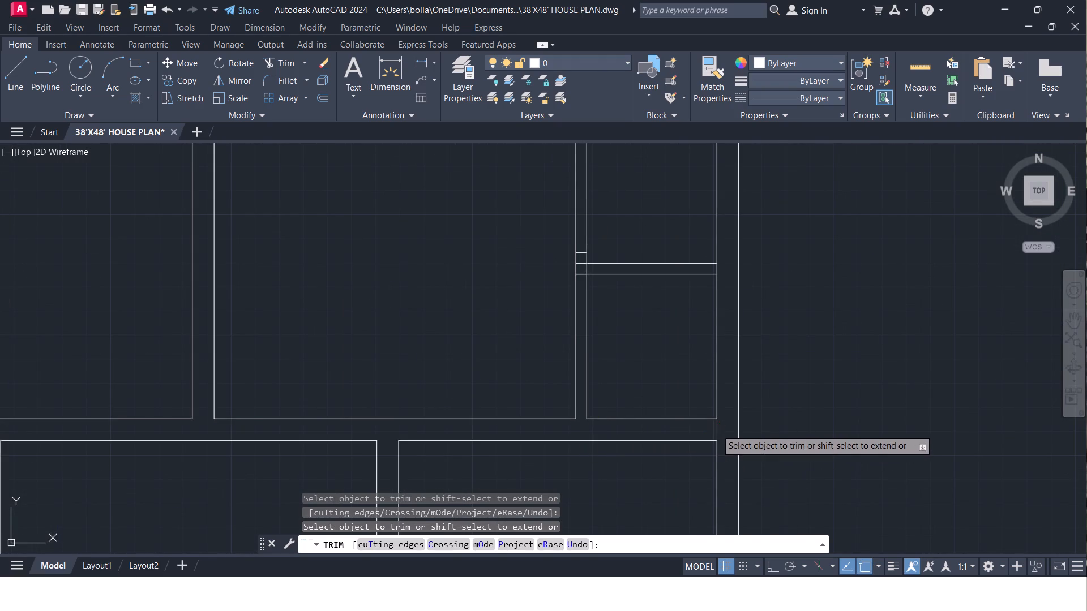
left_click(716, 429)
Trim the stray short line and the overlapping lines at both ends of the wall between the two small upper right rooms.
middle_click_drag(1086, 610, 1081, 610)
scroll(1077, 610, "up", 1)
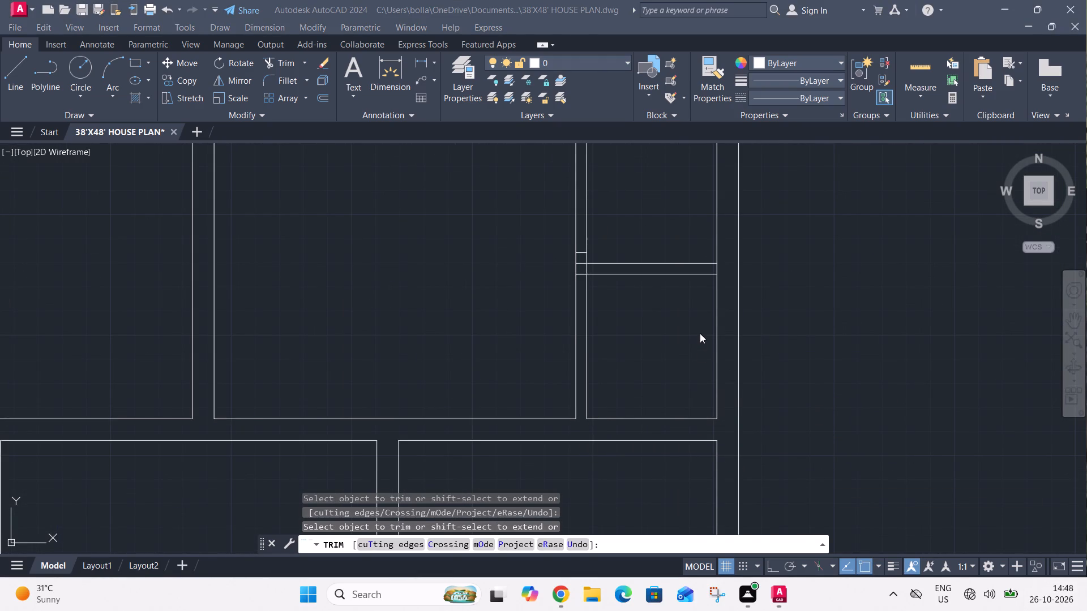
middle_click_drag(686, 356, 649, 451)
middle_click_drag(648, 319, 648, 386)
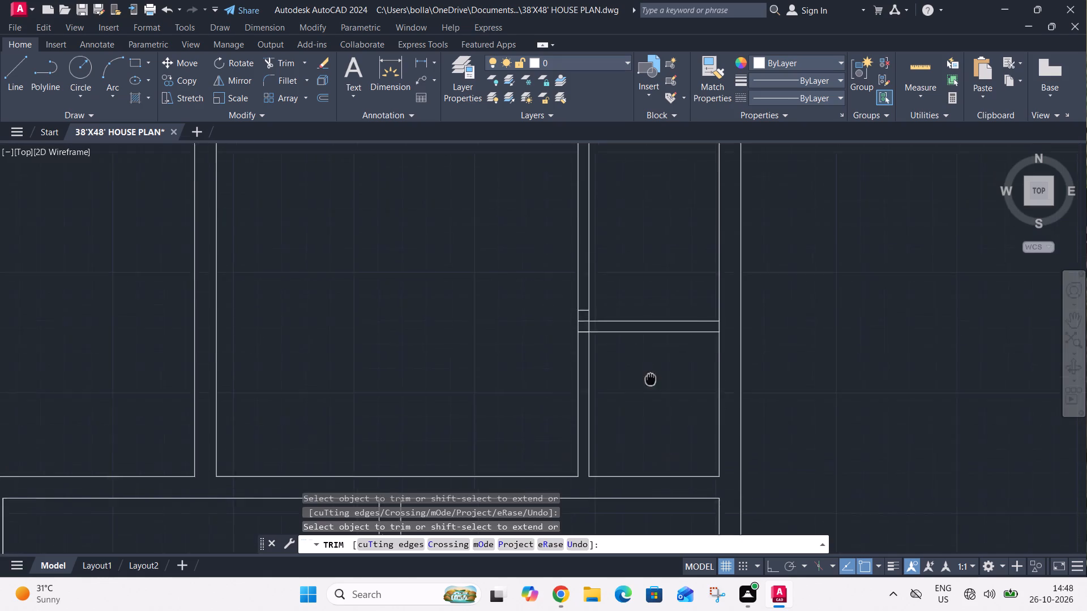
middle_click_drag(648, 386, 627, 459)
scroll(562, 387, "up", 3)
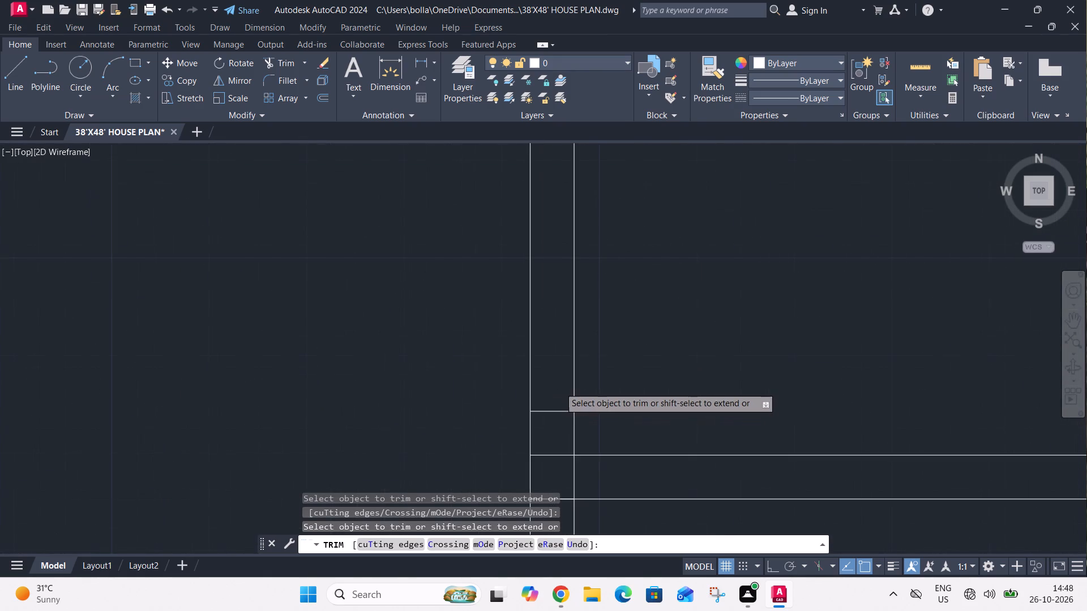
left_click(559, 387)
left_click(560, 505)
left_click(564, 480)
left_click(594, 481)
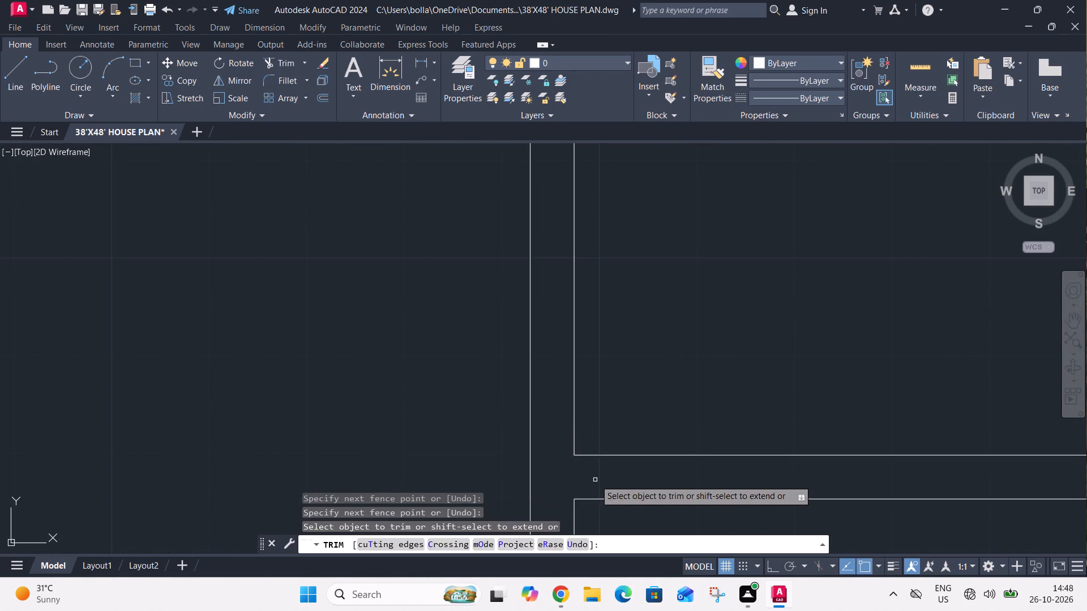
scroll(595, 480, "down", 3)
left_click(717, 480)
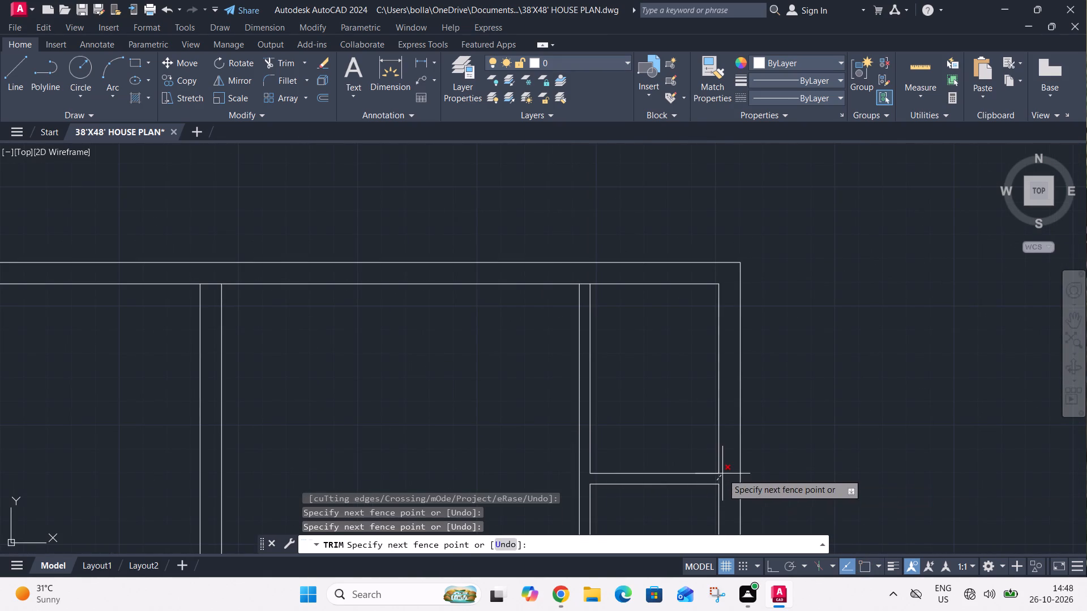
left_click(722, 474)
Trim the top outer wall's inner line between the lines of the right, central and left upper partitions.
left_click(585, 284)
scroll(584, 314, "down", 1)
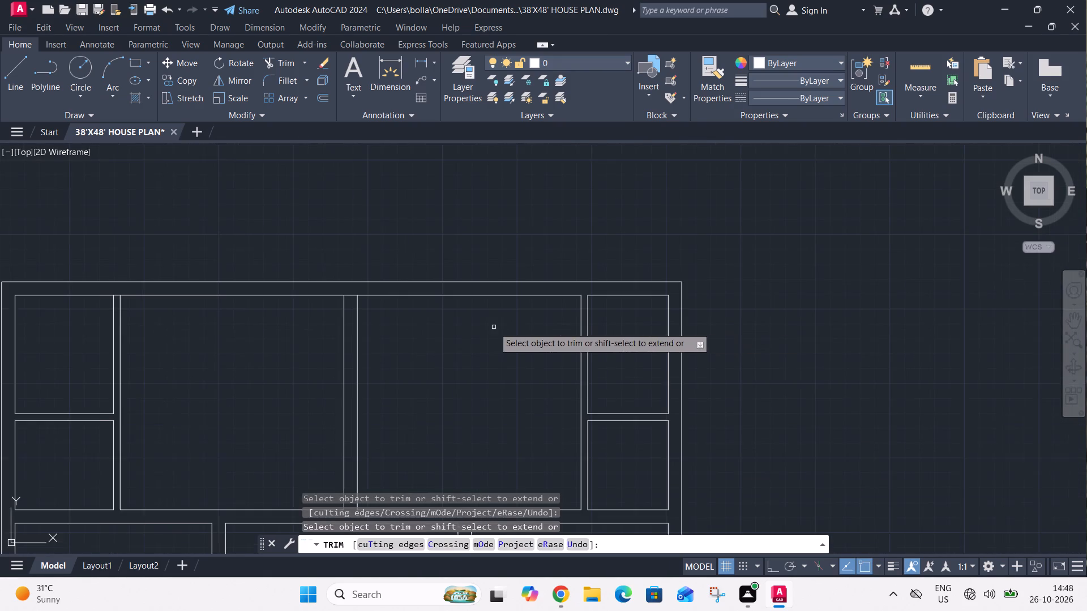
middle_click_drag(493, 327, 662, 390)
scroll(518, 359, "up", 2)
left_click(518, 359)
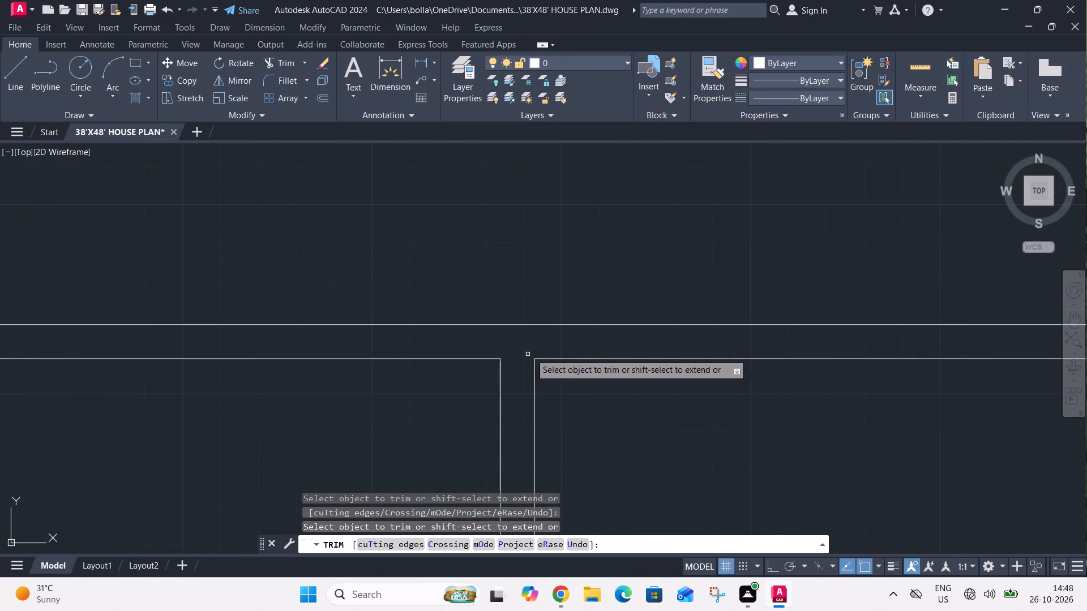
scroll(585, 361, "down", 3)
scroll(431, 367, "up", 3)
left_click(429, 360)
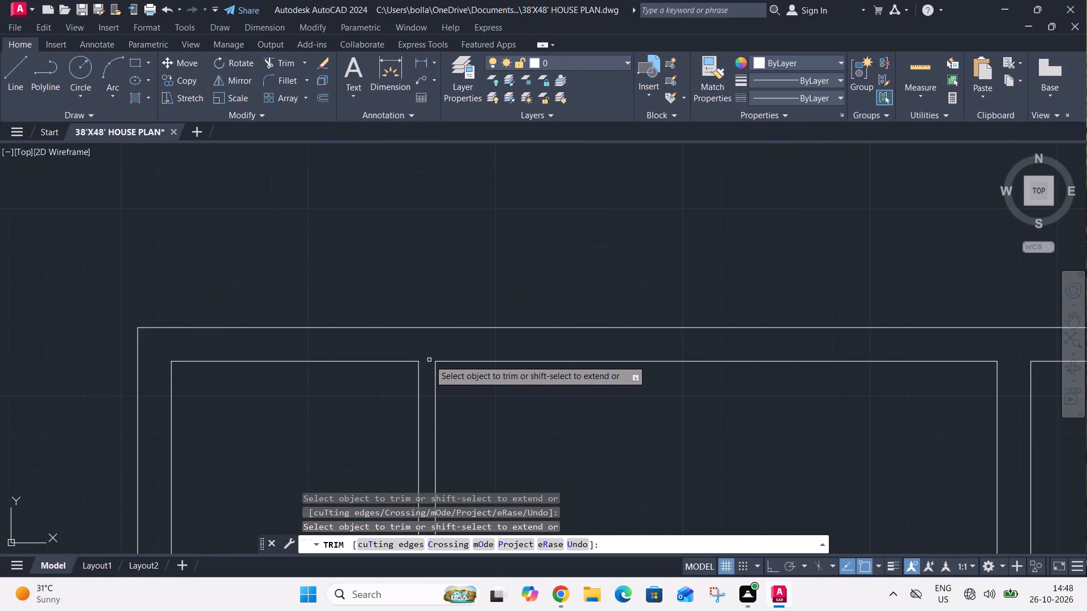
key("Escape")
Draw a short line closing the top end of the upper left partition at the top outer wall's inner face.
scroll(427, 347, "down", 2)
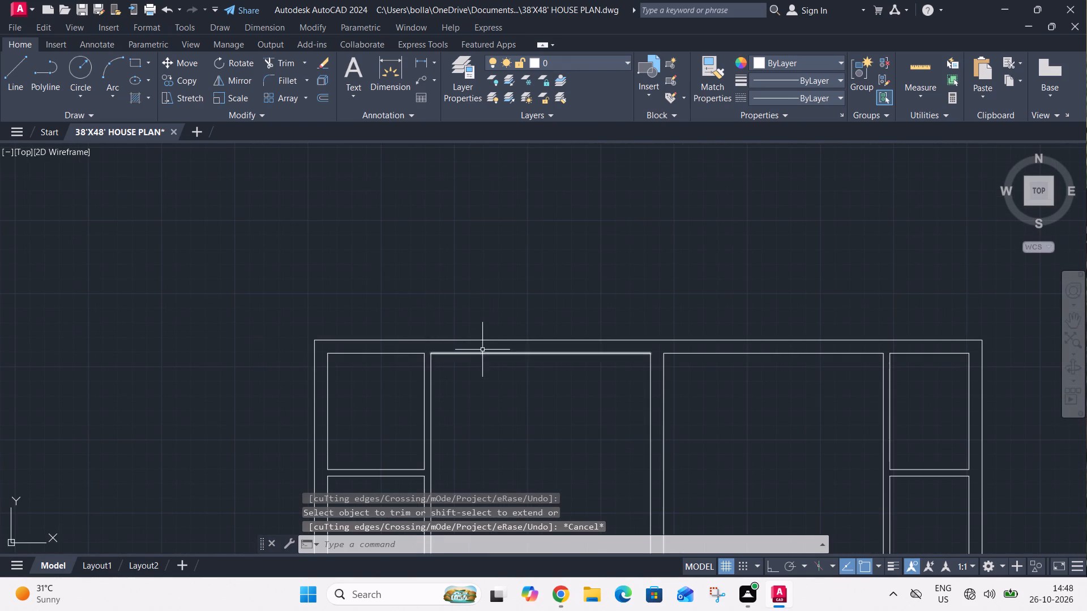
middle_click_drag(452, 295, 430, 249)
key("l")
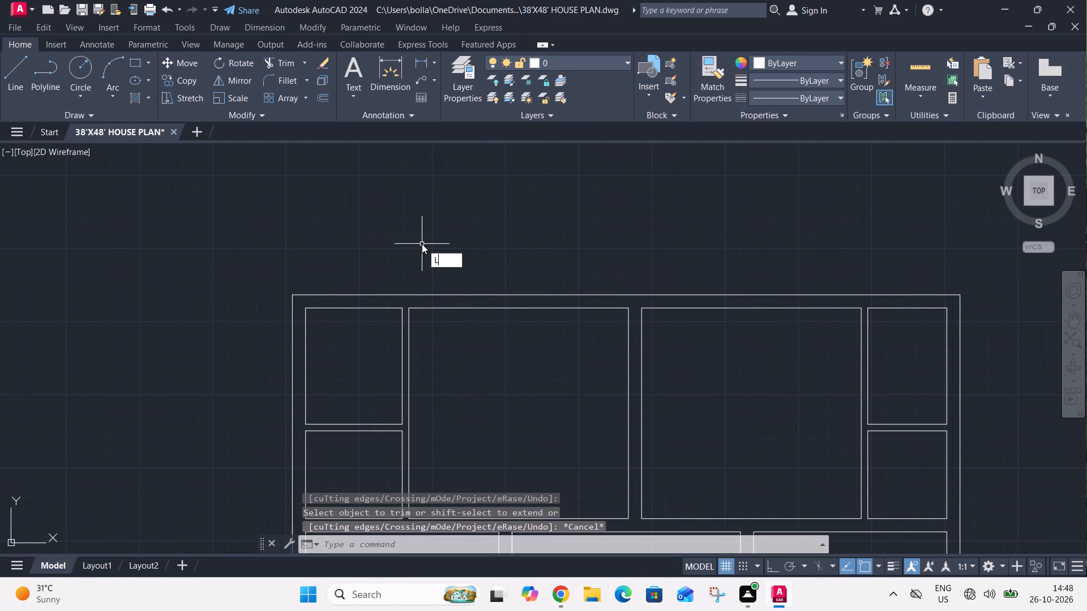
key("space")
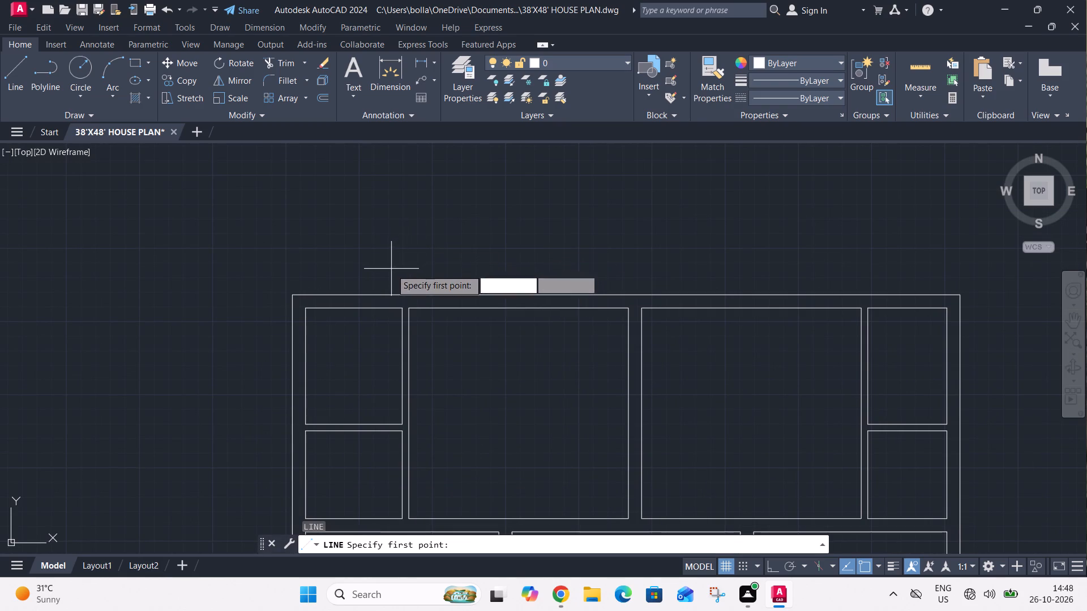
scroll(384, 281, "up", 4)
left_click(480, 453)
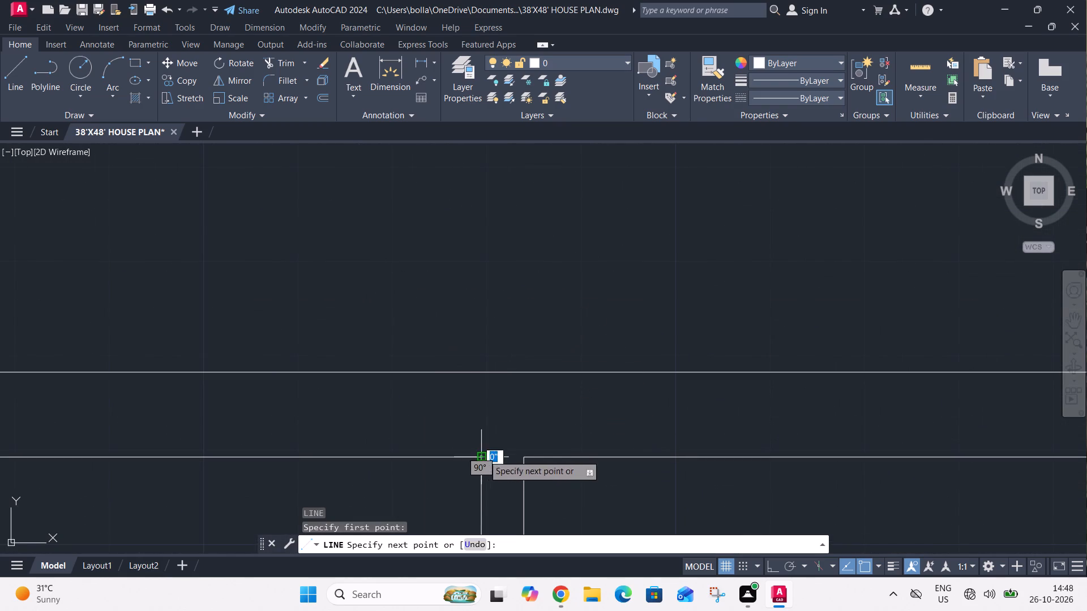
left_click(525, 459)
key("Escape")
scroll(519, 351, "down", 4)
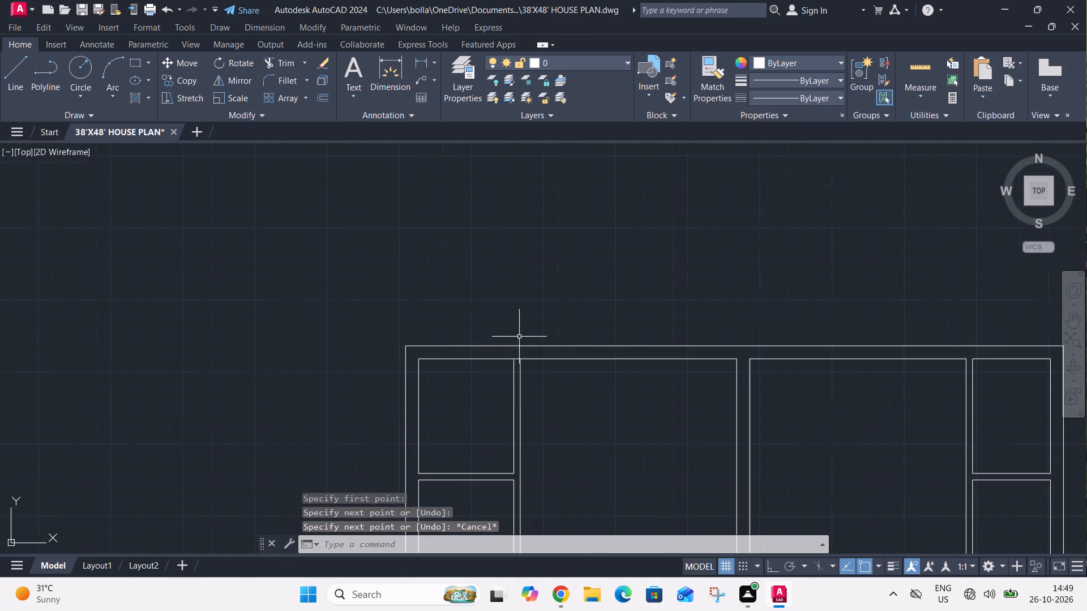
Draw a short line closing the left end of the wall between the two small upper left rooms.
scroll(529, 345, "down", 1)
middle_click_drag(552, 392, 447, 386)
type("L")
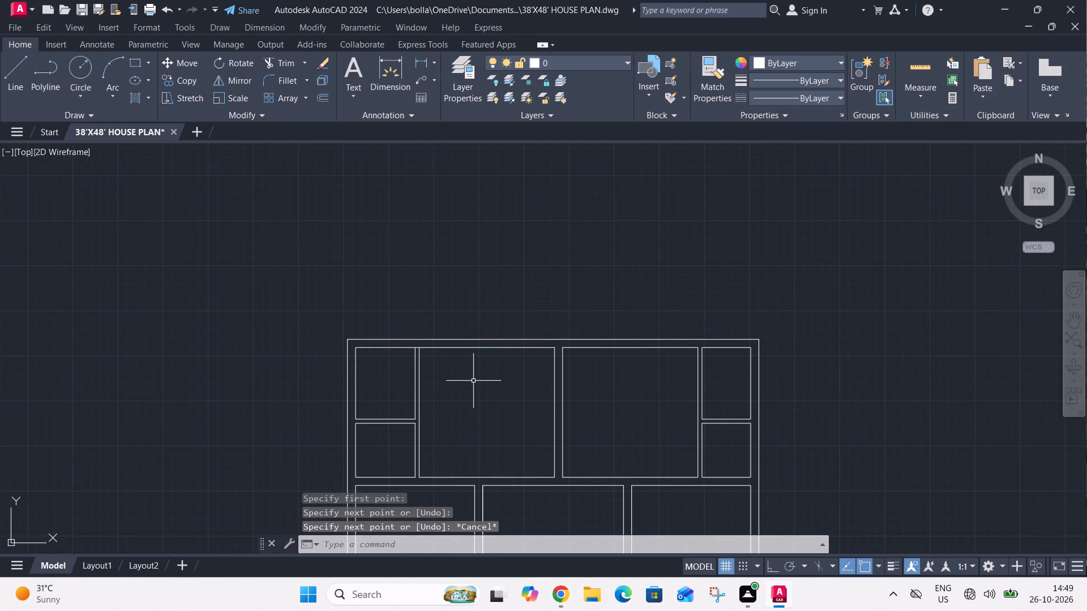
key("space")
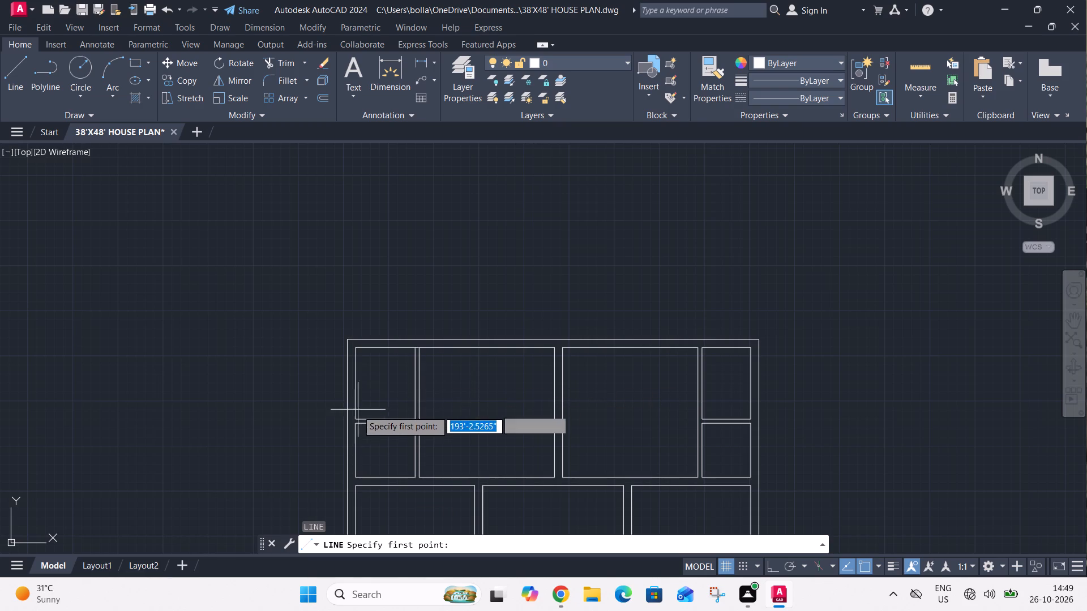
scroll(335, 425, "up", 3)
left_click(412, 399)
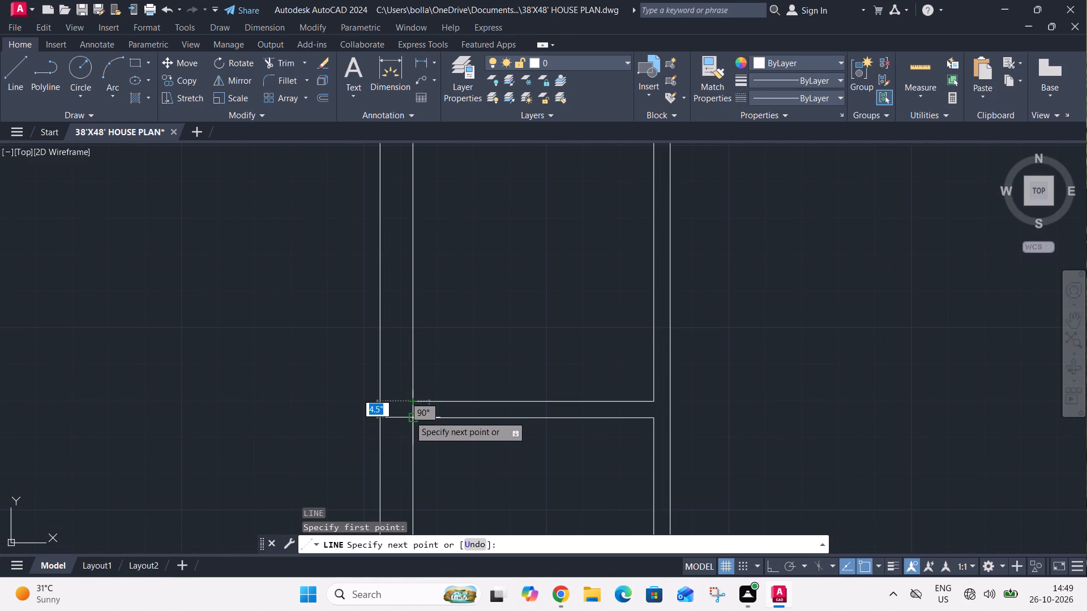
left_click(409, 416)
key("Escape")
Draw two short lines across the 9" horizontal wall, continuing both faces of the central upper partition down through it.
key("l")
key("space")
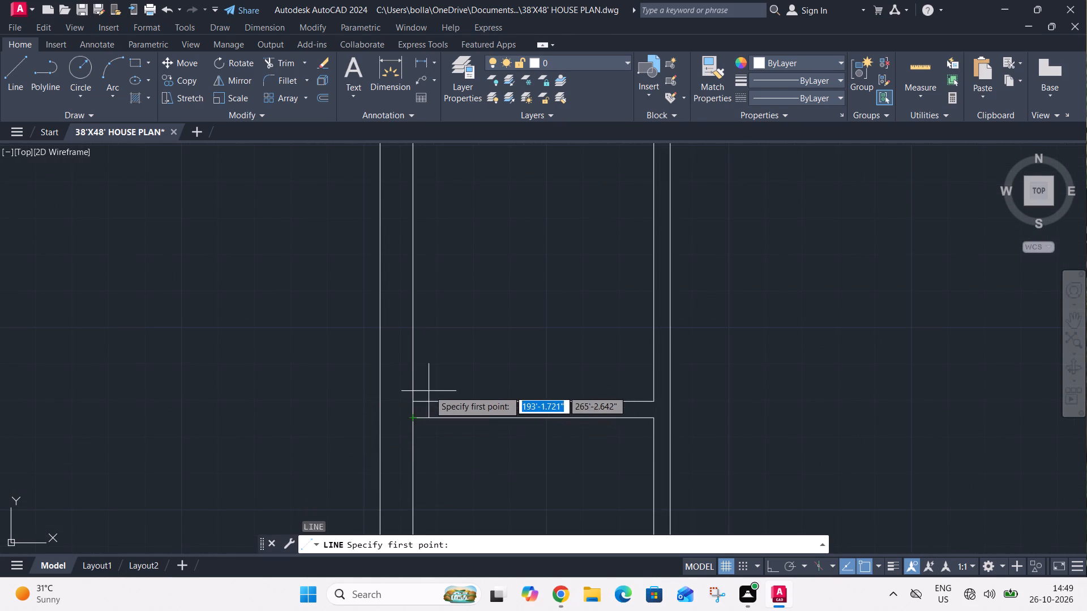
scroll(432, 381, "down", 4)
middle_click_drag(520, 384, 446, 395)
scroll(481, 425, "up", 1)
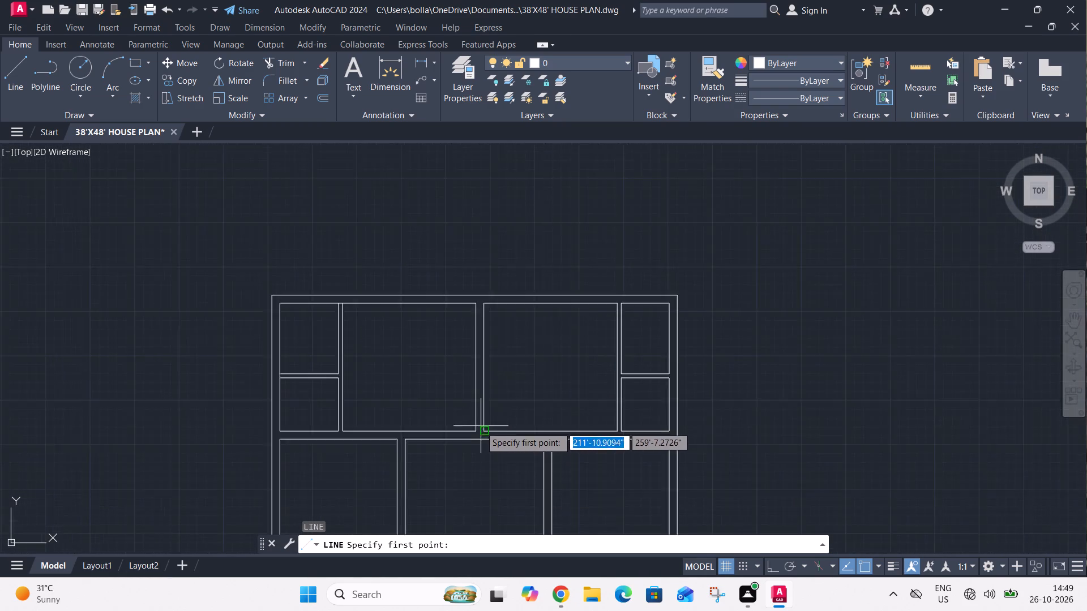
scroll(480, 427, "up", 2)
left_click(467, 436)
left_click(464, 455)
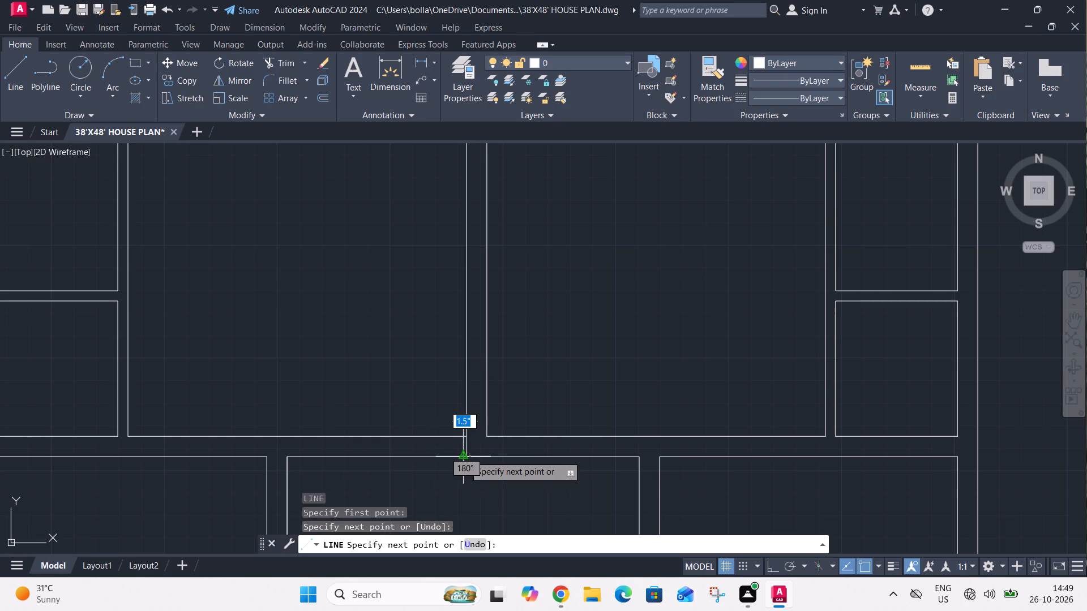
key("Escape")
key("space")
left_click(486, 436)
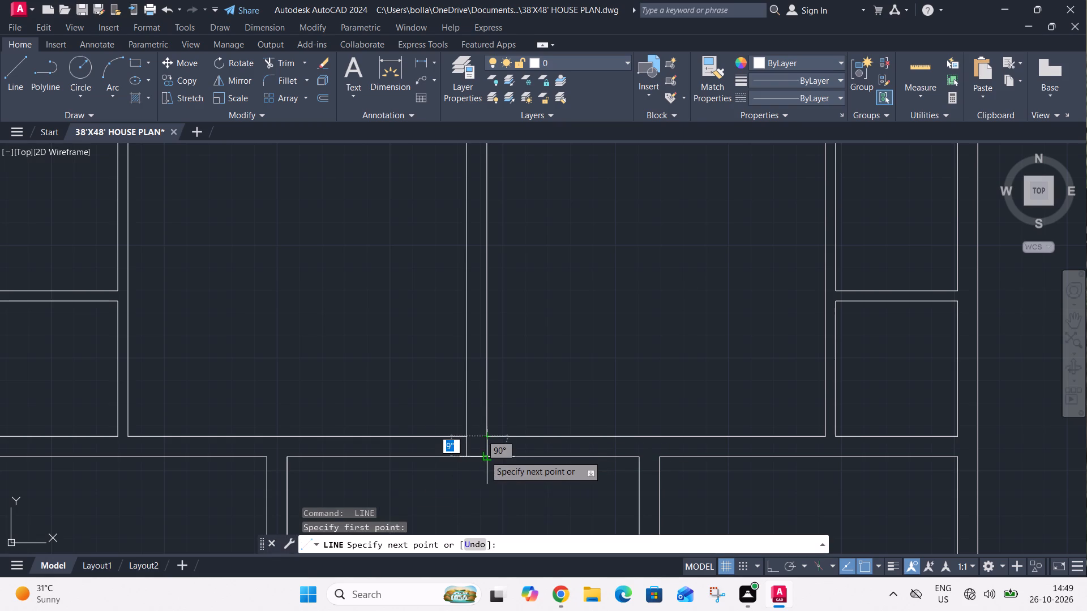
left_click(485, 455)
key("space")
Draw a short line closing the top end of the upper right partition at the top outer wall's inner face.
key("space")
scroll(515, 412, "down", 3)
middle_click_drag(536, 405, 533, 402)
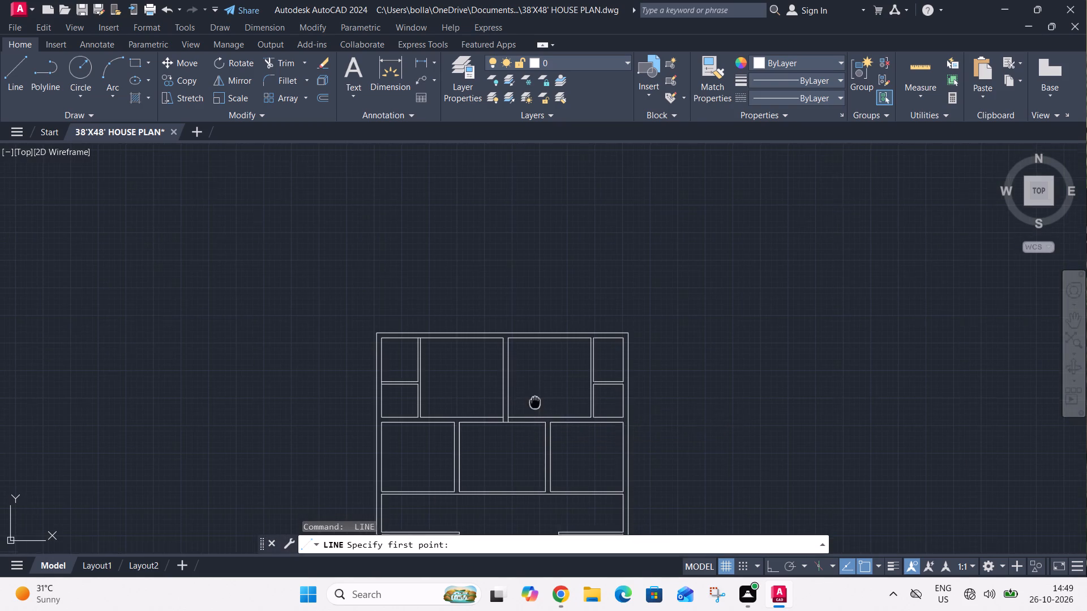
middle_click_drag(533, 402, 430, 431)
scroll(483, 368, "up", 3)
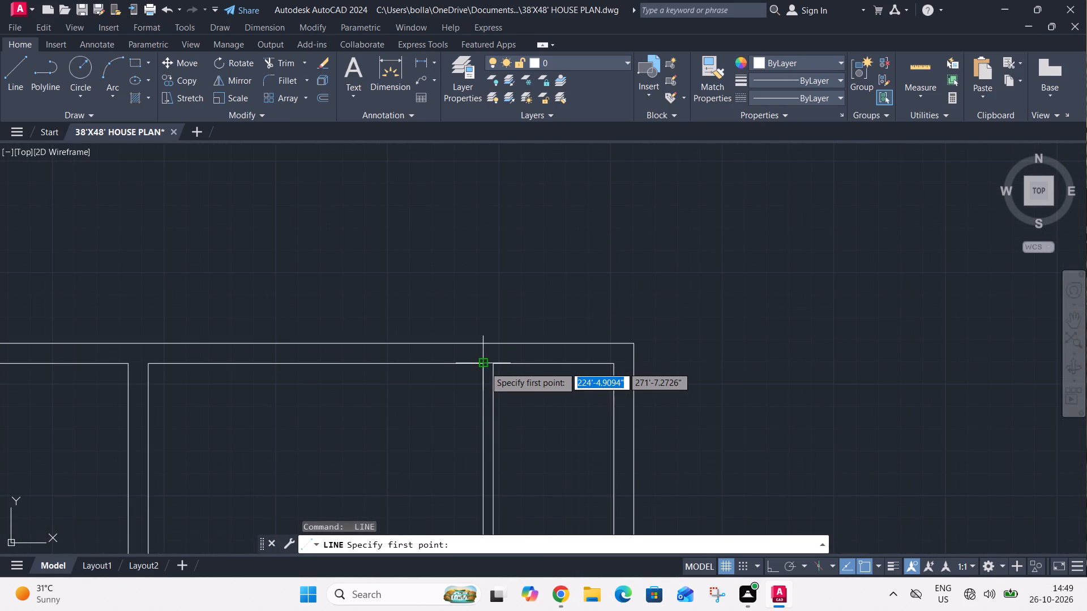
left_click(485, 367)
left_click(497, 364)
key("space")
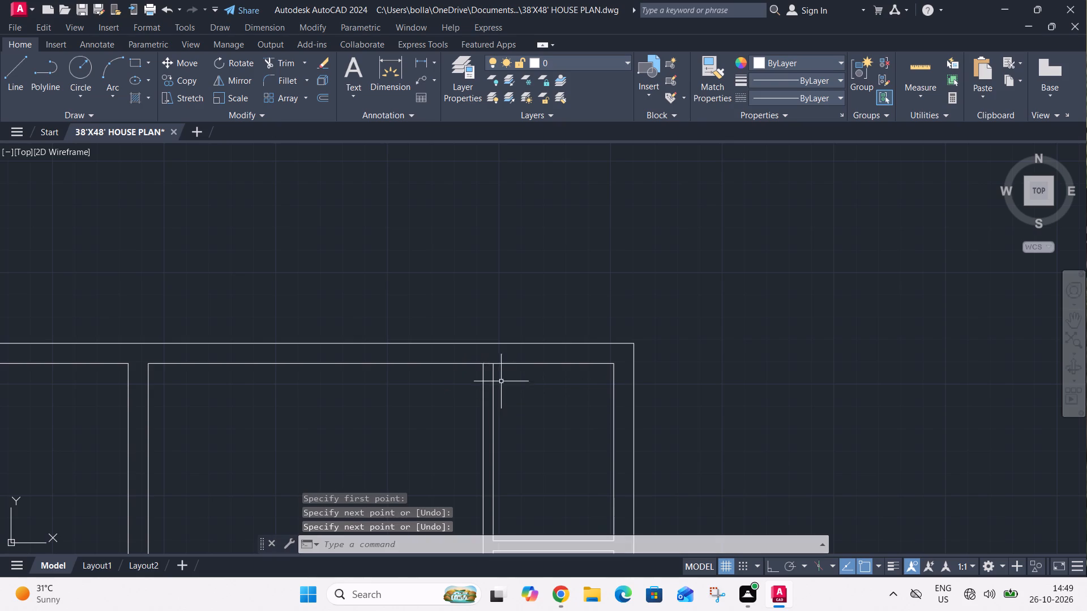
Draw a short line closing the right end of the wall between the two small upper right rooms.
key("space")
scroll(519, 375, "down", 3)
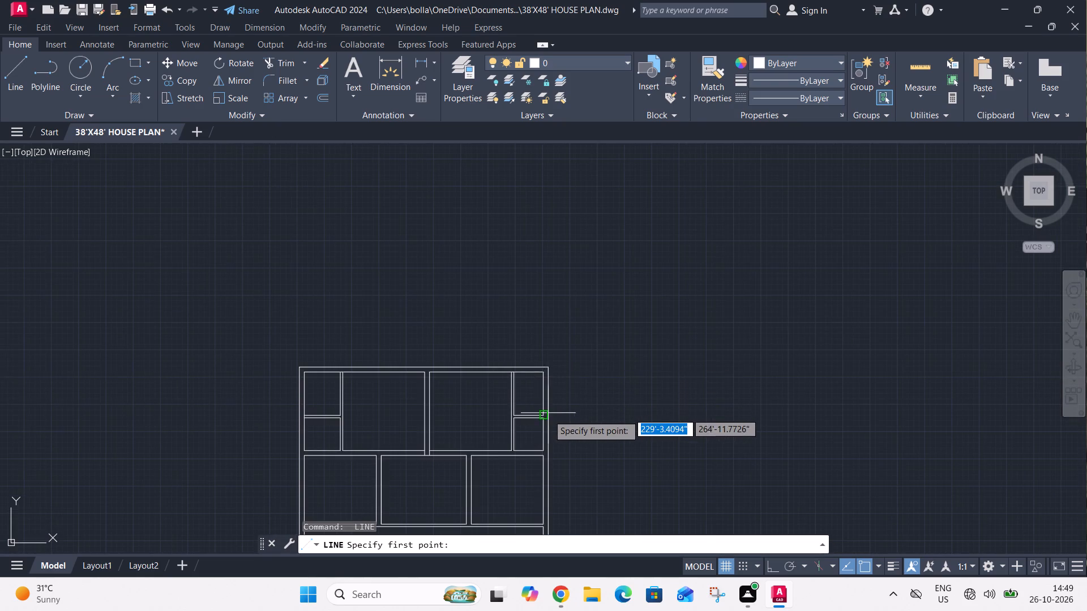
scroll(543, 424, "up", 4)
left_click(530, 390)
left_click(529, 374)
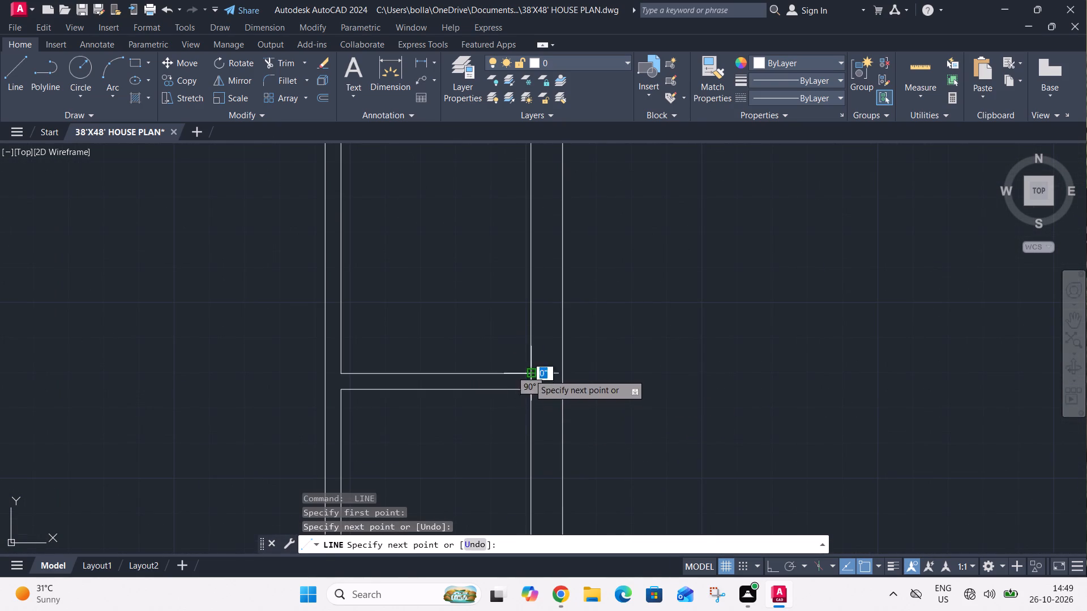
key("space")
Offset the closing lines of the small upper right rooms' dividing wall and the upper right partition 4.5" inward along their walls.
type("O 4.5\"")
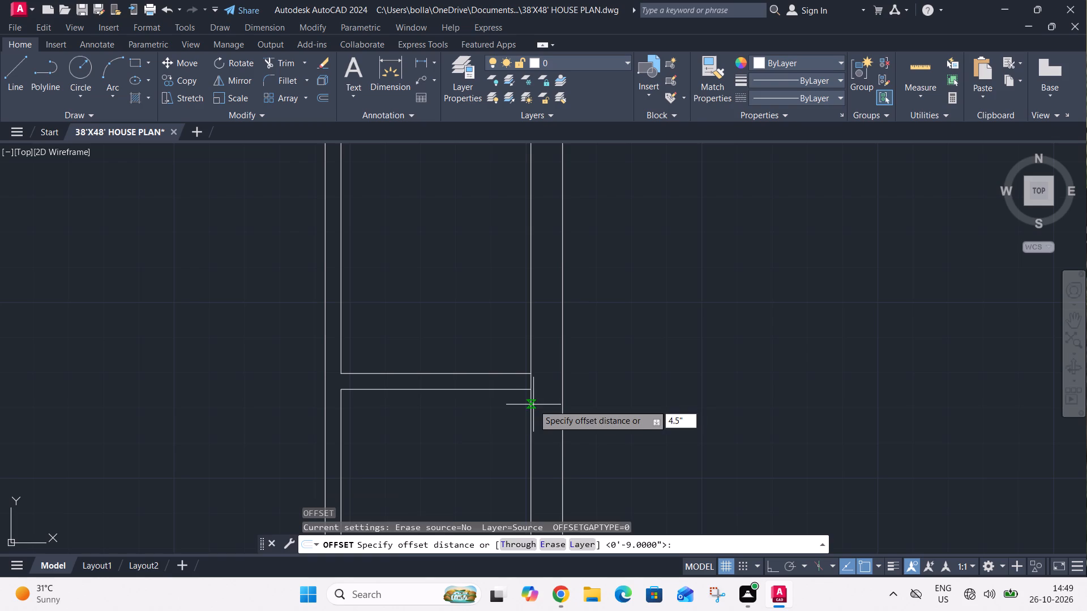
key("Return")
left_click(532, 382)
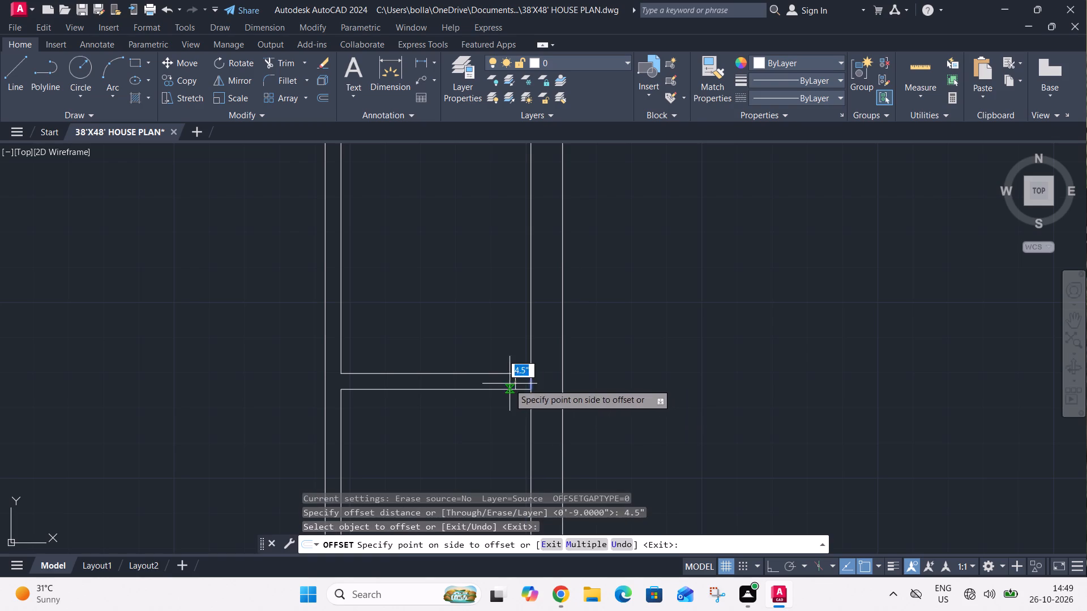
left_click(509, 384)
scroll(510, 387, "down", 3)
scroll(479, 316, "up", 4)
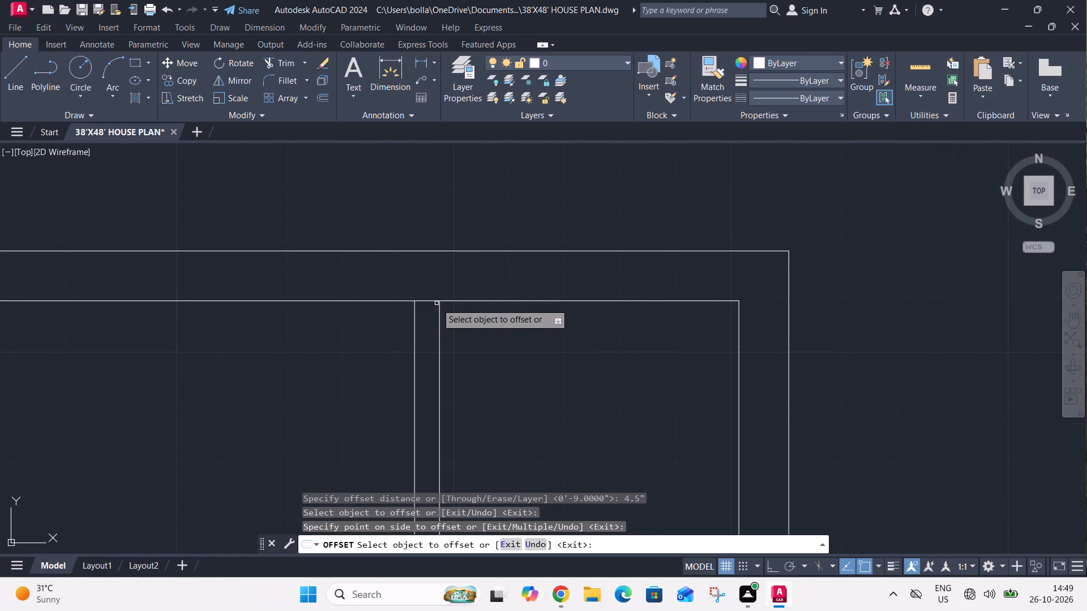
left_click(434, 302)
left_click(429, 324)
Offset the two short lines below the central partition 4.5" outward to either side within the 9" horizontal wall.
scroll(460, 303, "down", 4)
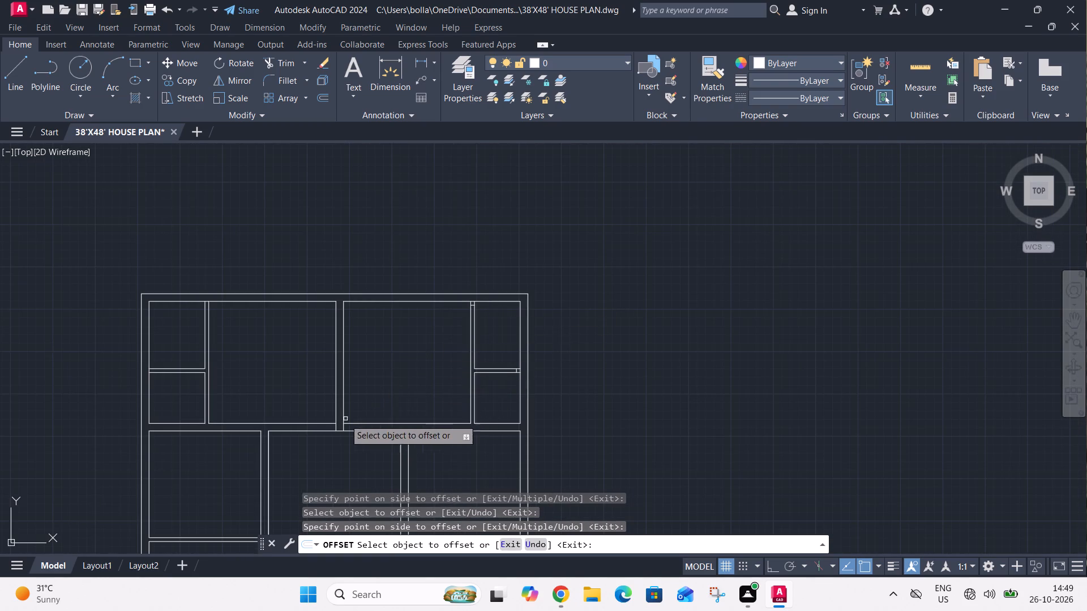
scroll(336, 428, "up", 3)
left_click(329, 427)
left_click(312, 425)
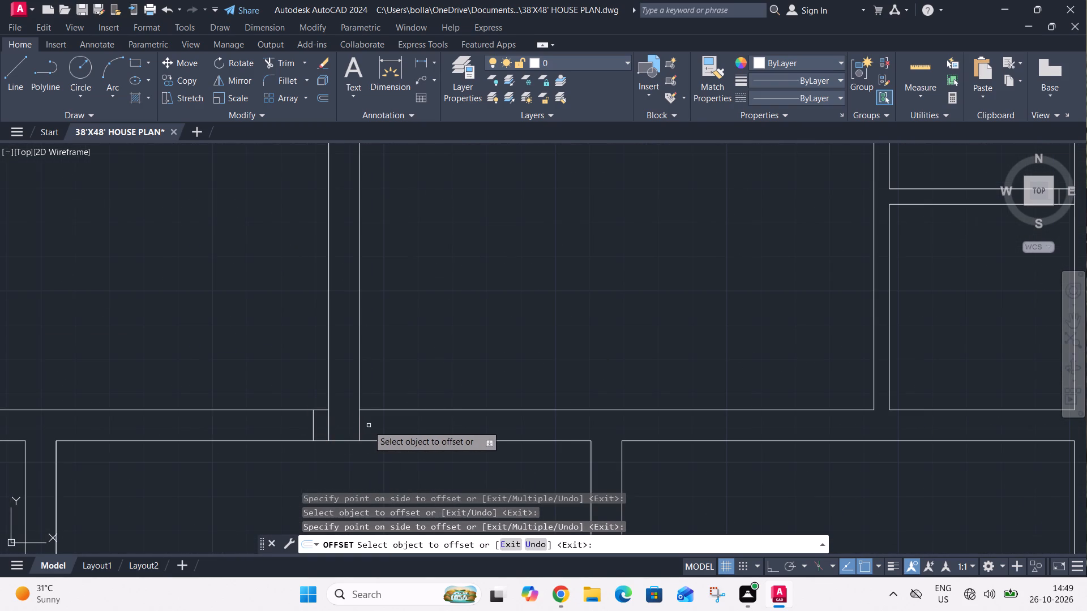
left_click(357, 428)
left_click(359, 430)
left_click(372, 430)
Offset the closing lines of the upper left partition and the small upper left rooms' dividing wall 4.5" inward along their walls.
scroll(395, 427, "down", 2)
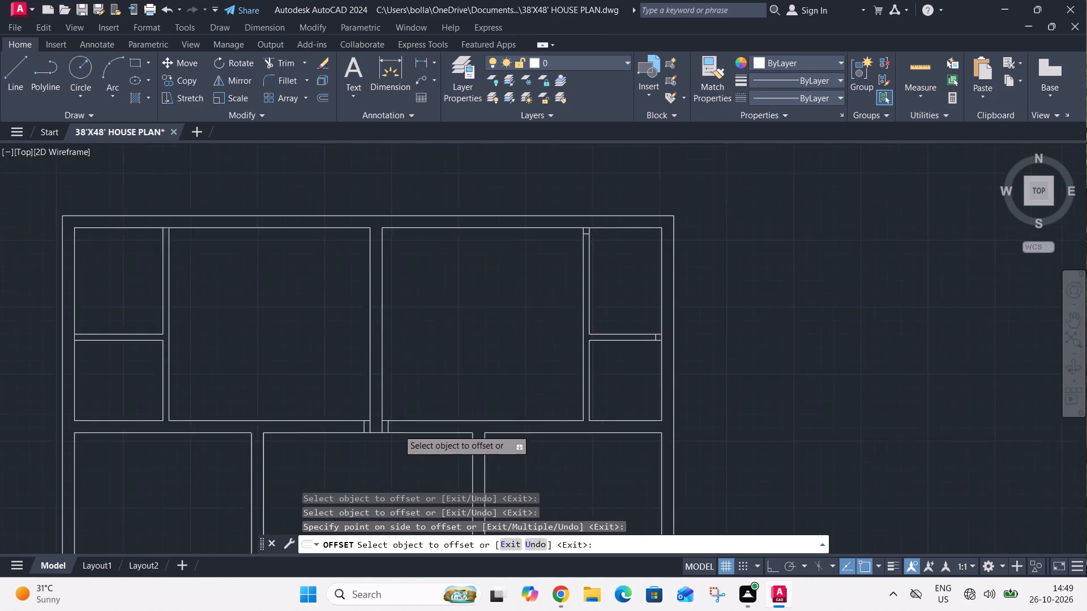
scroll(398, 430, "down", 2)
scroll(306, 348, "up", 4)
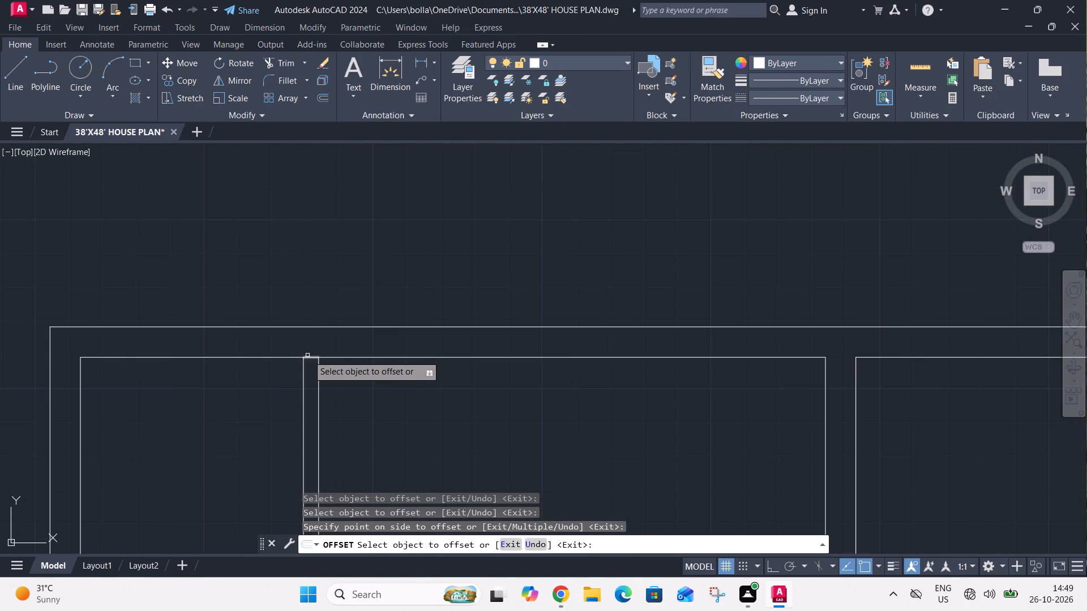
left_click(309, 358)
left_click(309, 376)
scroll(335, 351, "down", 4)
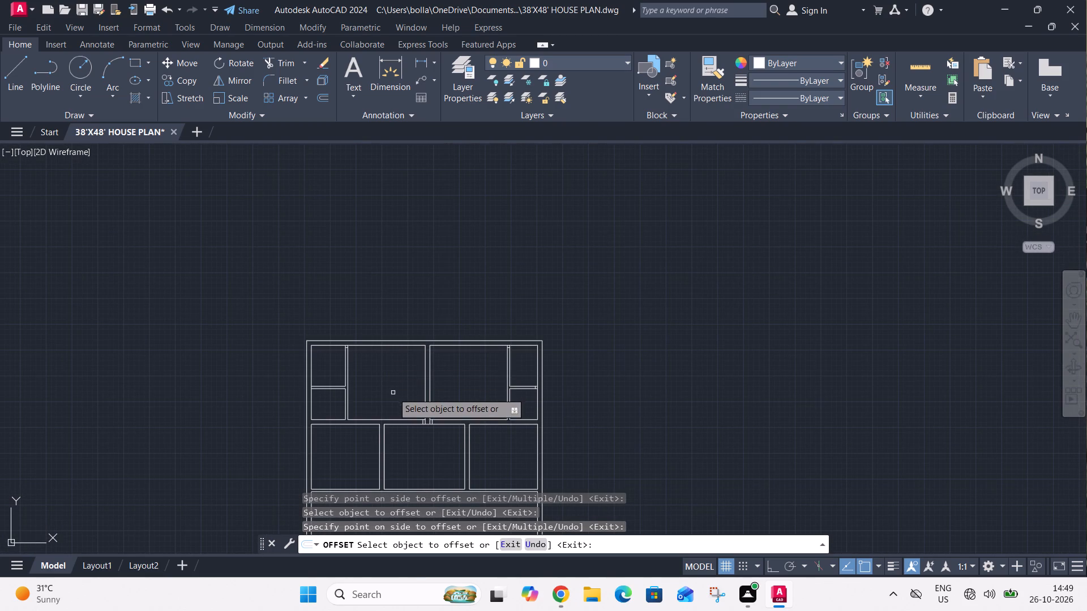
scroll(308, 390, "up", 3)
left_click(315, 384)
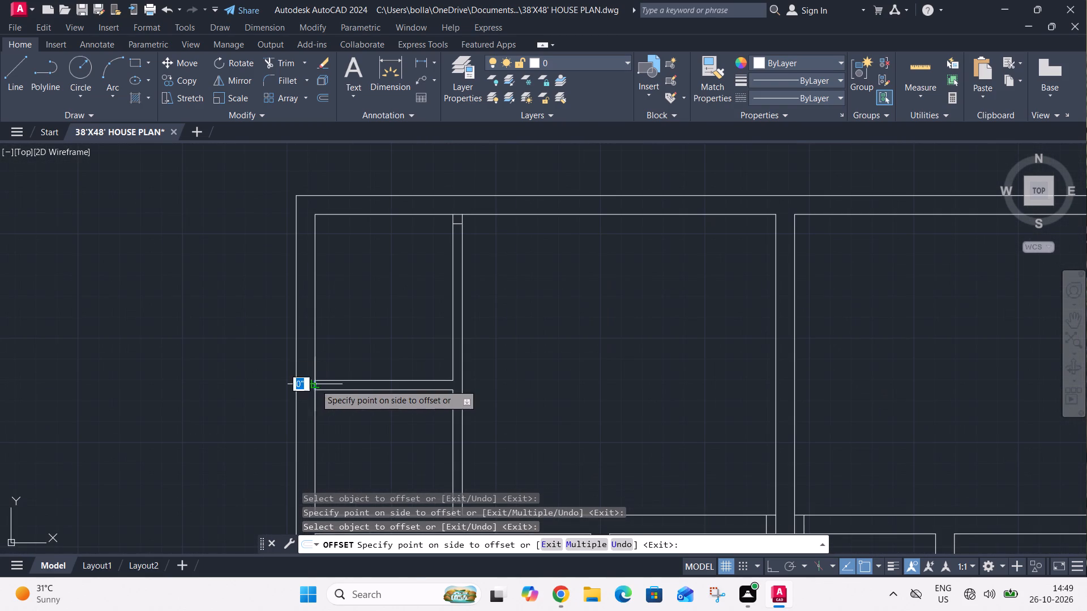
left_click(331, 386)
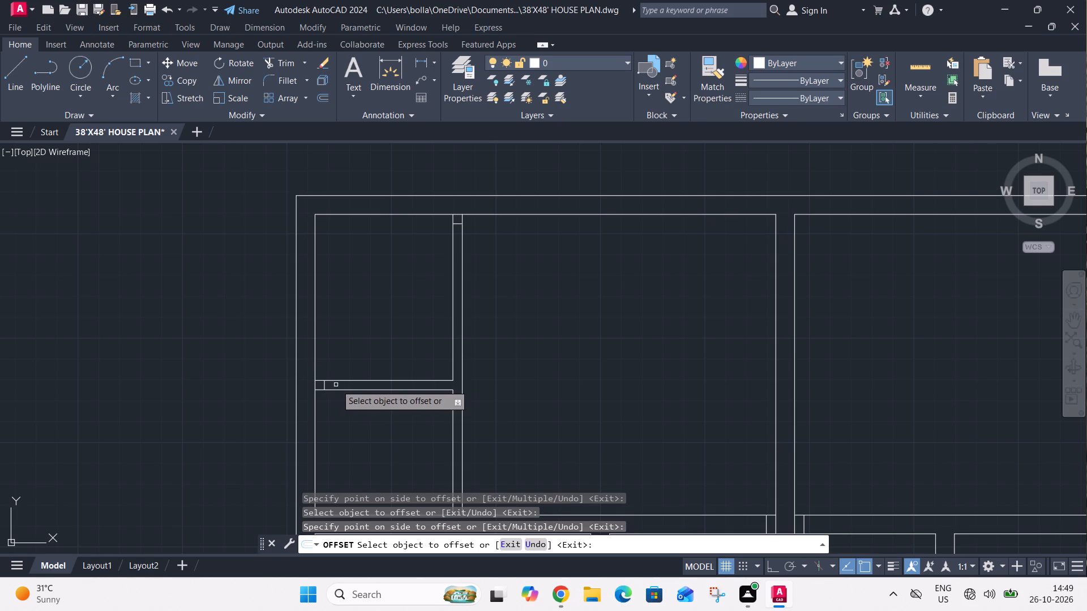
key("Escape")
Offset the 4.5" lines in the small upper left rooms' dividing wall and the upper left partition by 2'6" to mark door openings.
type("O")
key("space")
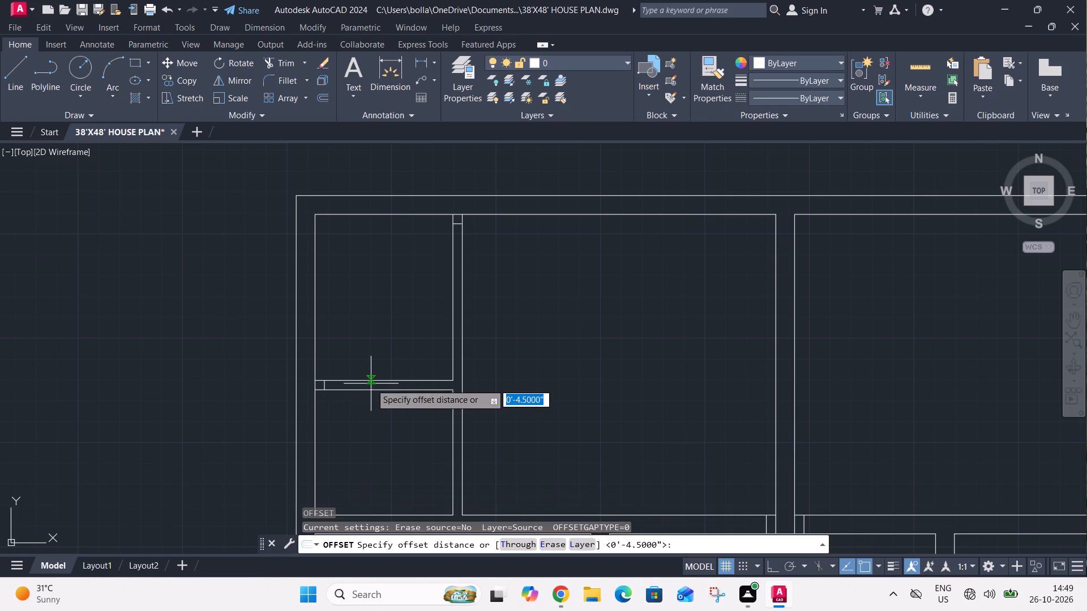
type("2'6\"")
key("Return")
scroll(370, 390, "up", 1)
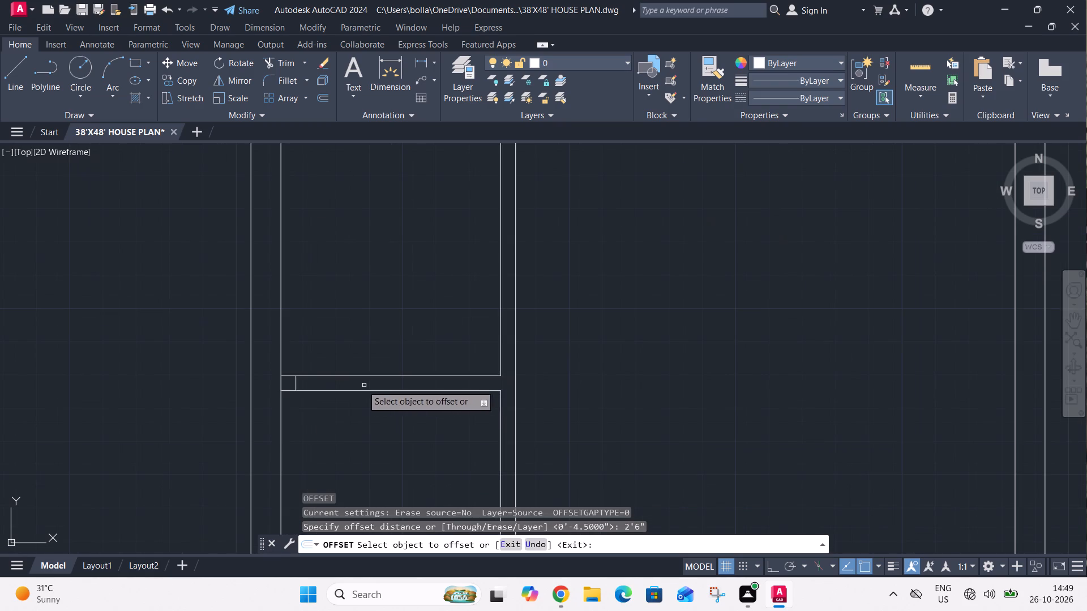
left_click(297, 382)
left_click(327, 390)
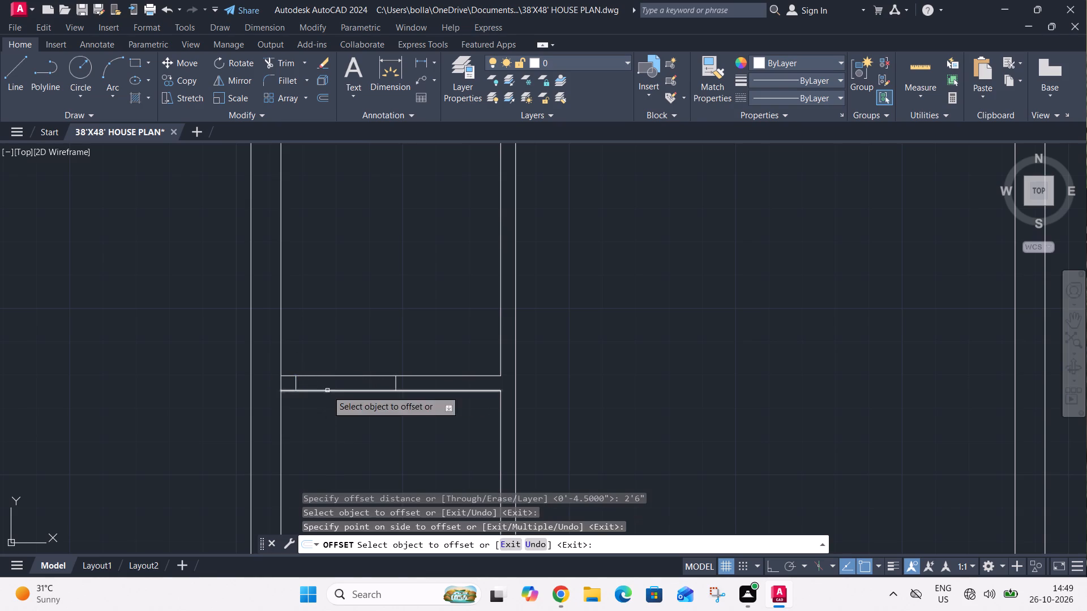
scroll(328, 390, "down", 3)
scroll(371, 326, "up", 4)
left_click(366, 319)
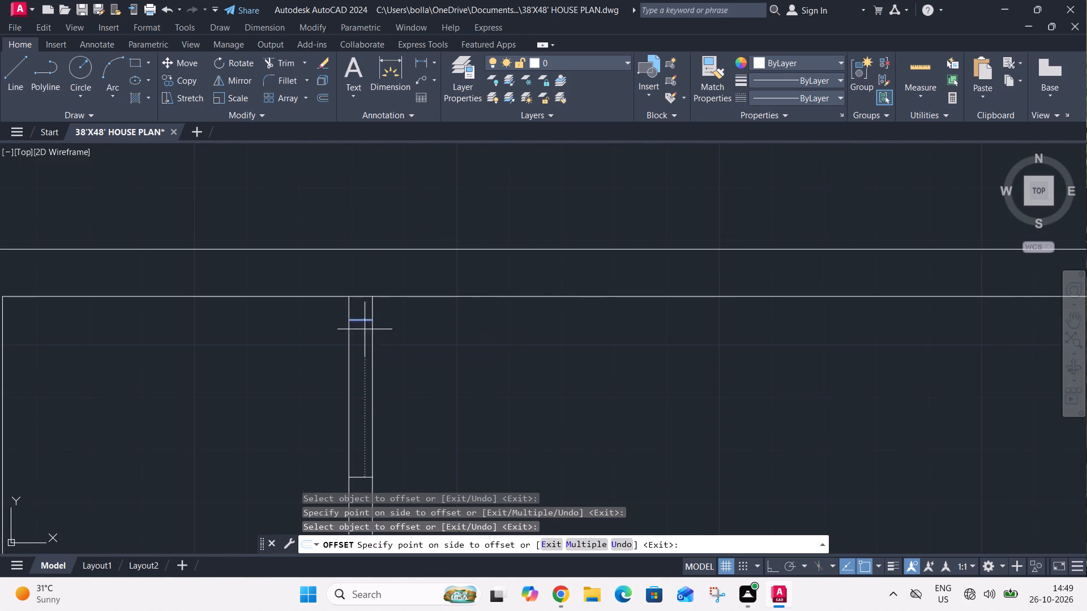
left_click(365, 329)
Offset the 4.5" lines in the small upper right rooms' dividing wall and the upper right partition by 2'6" to mark door openings.
scroll(367, 324, "down", 4)
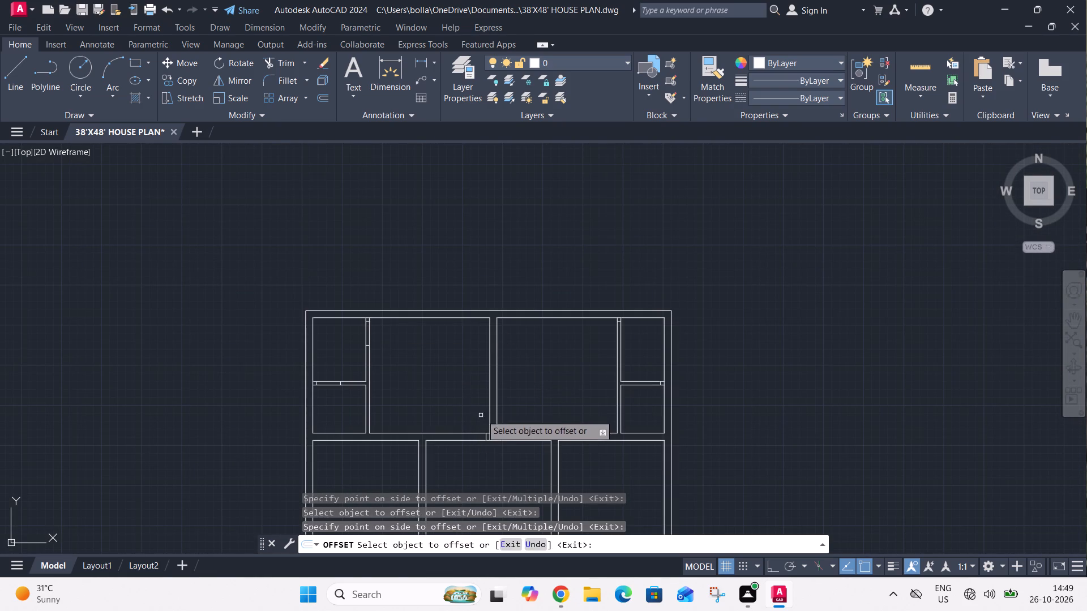
middle_click_drag(525, 397, 430, 450)
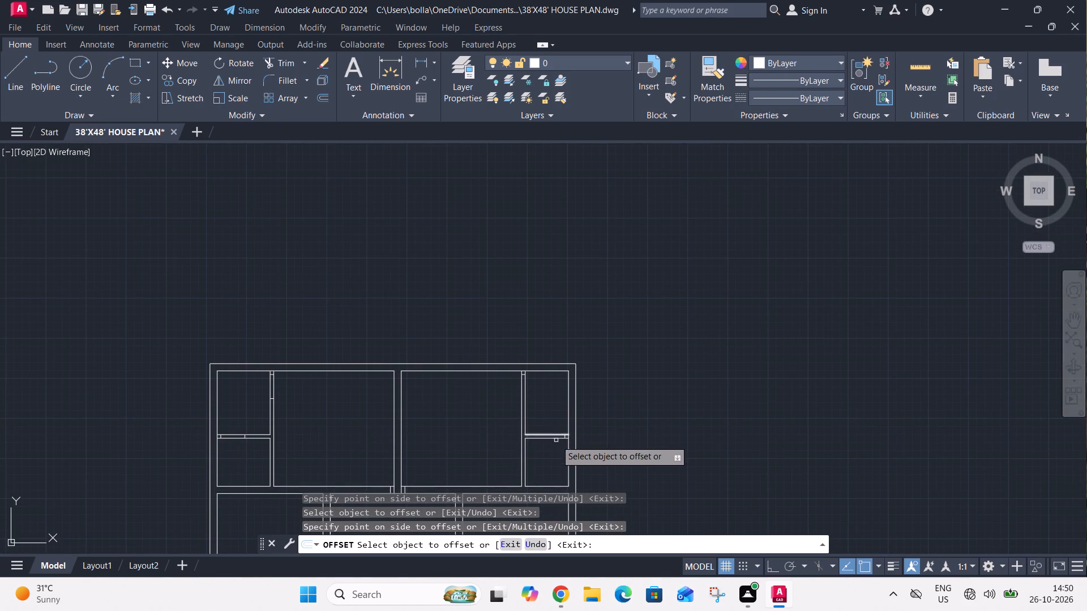
scroll(556, 440, "up", 3)
left_click(585, 424)
left_click(563, 423)
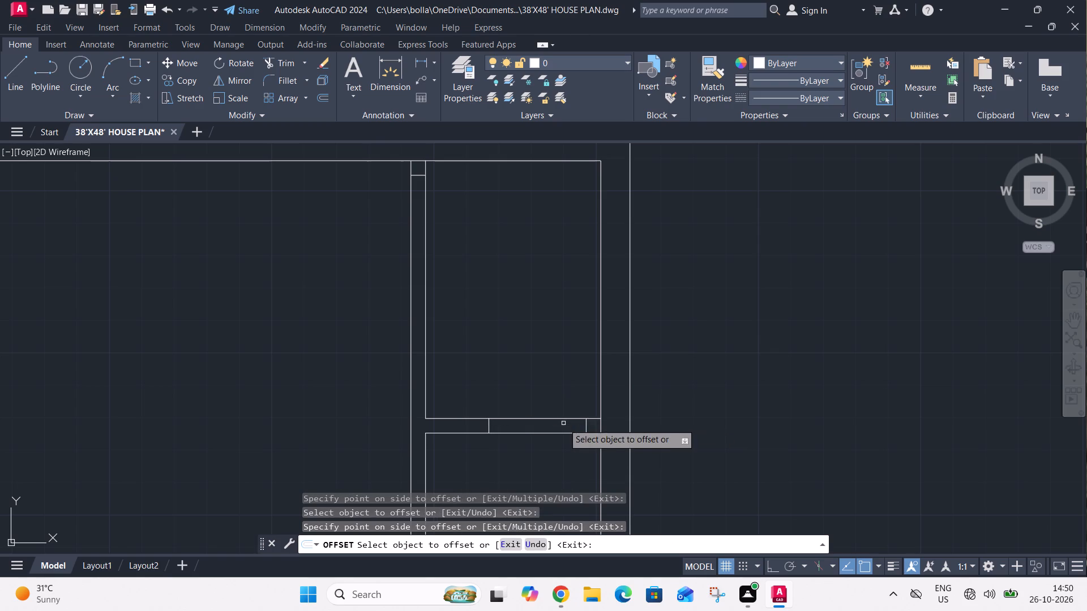
left_click(420, 176)
left_click(420, 197)
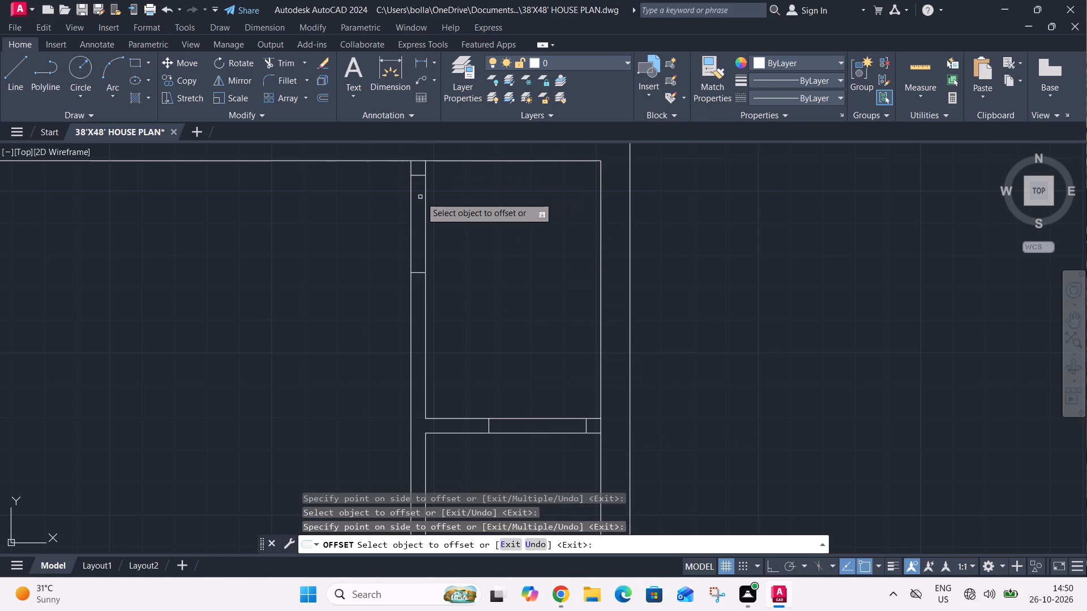
Offset the 4.5" lines on both sides of the central partition 3' outward within the 9" horizontal wall to mark door openings.
key("Escape")
type("O 3'")
key("Return")
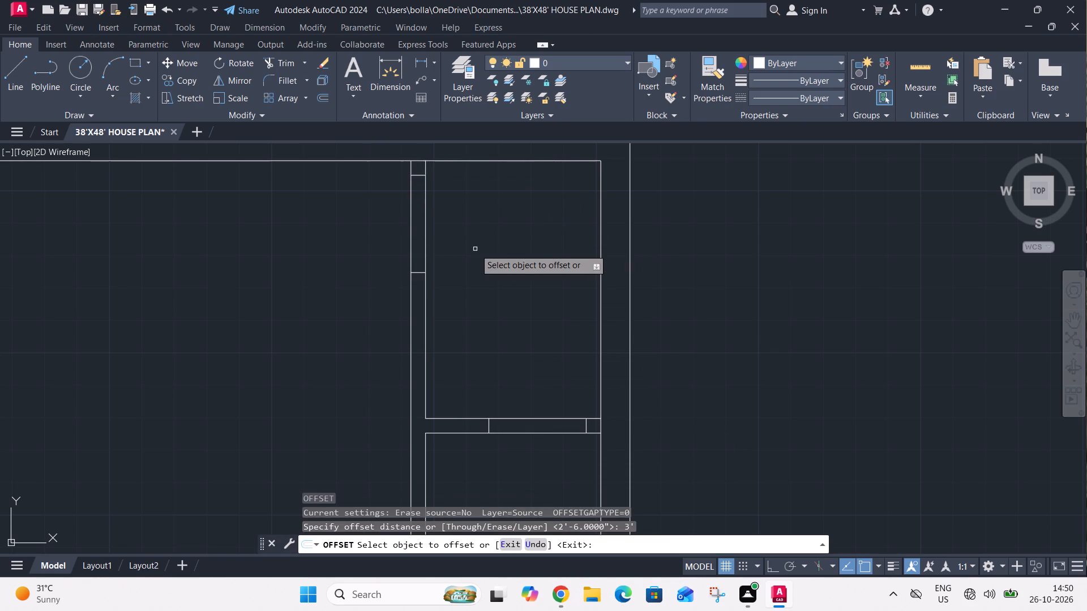
scroll(478, 249, "down", 3)
scroll(348, 339, "up", 3)
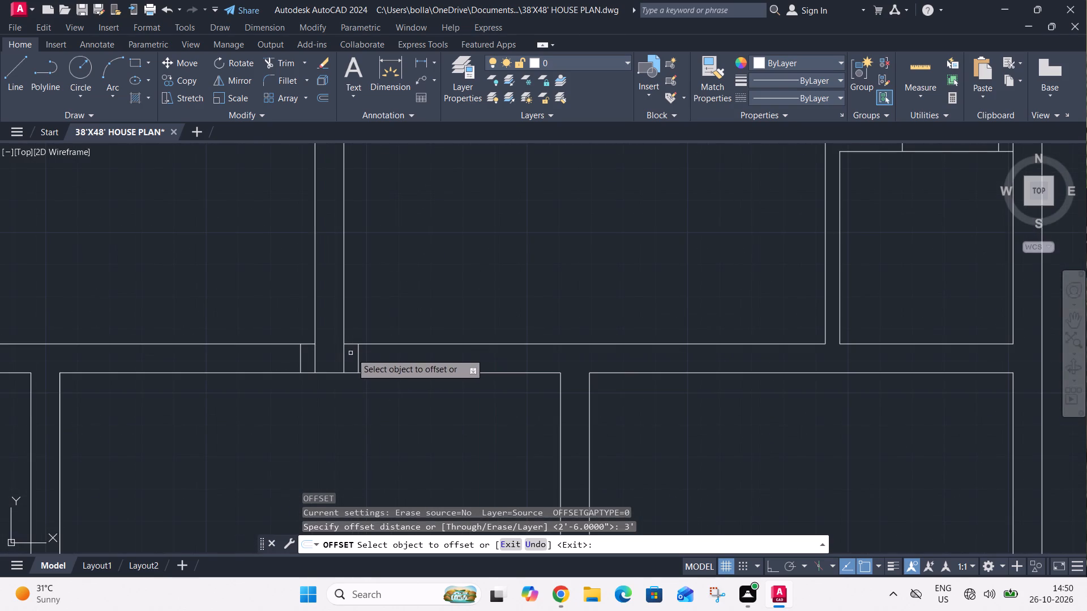
left_click(358, 358)
left_click(380, 359)
left_click(299, 359)
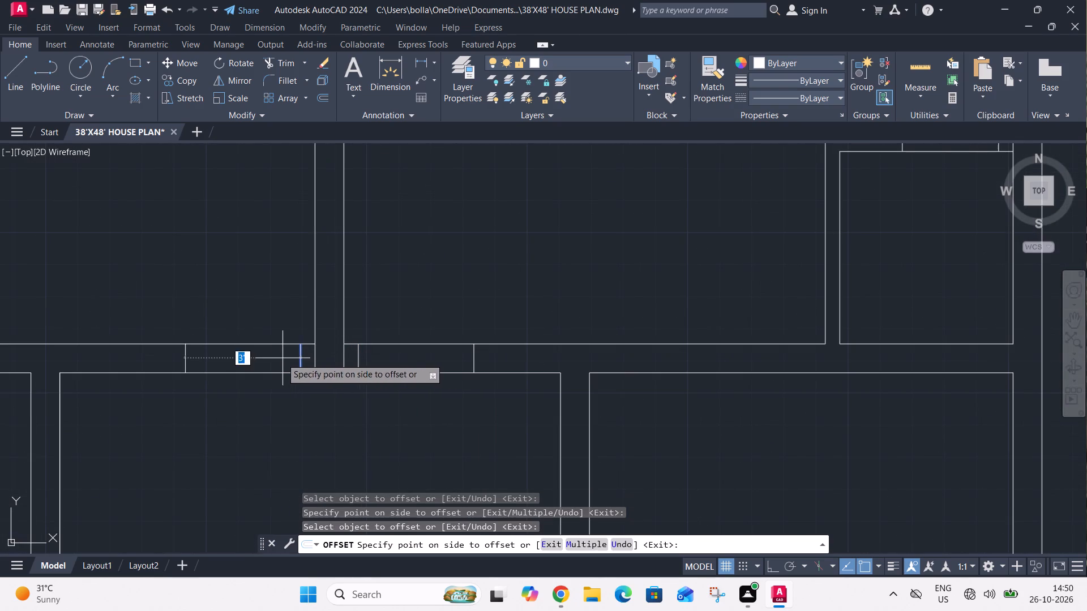
left_click(280, 358)
key("Escape")
Trim the wall lines across both 3' door openings and the leftover short lines below the central partition.
key("t")
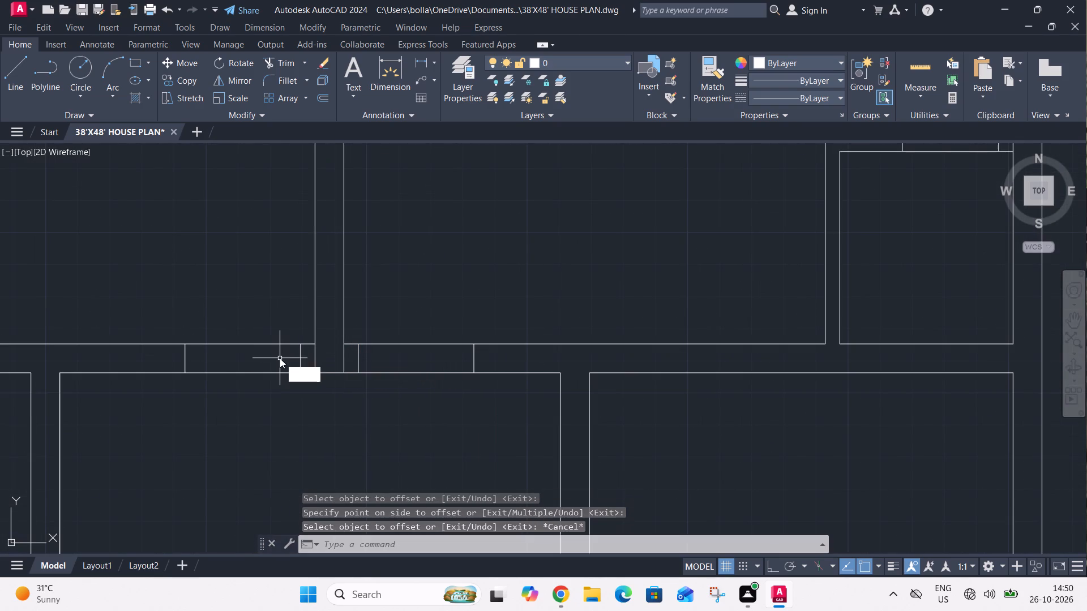
key("r")
key("space")
left_click(397, 328)
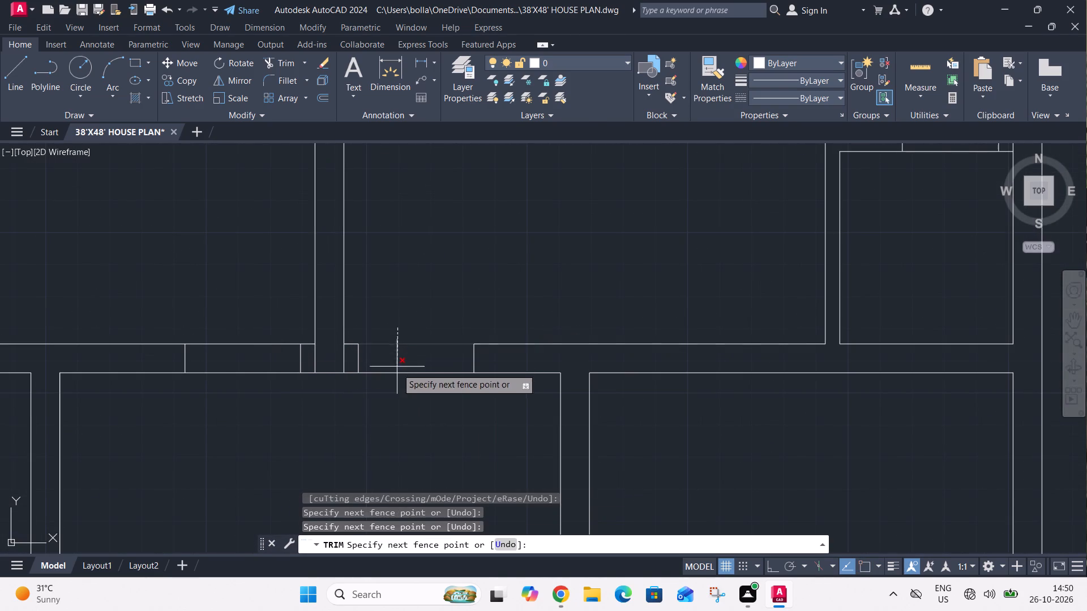
left_click(394, 379)
left_click(350, 358)
left_click(313, 358)
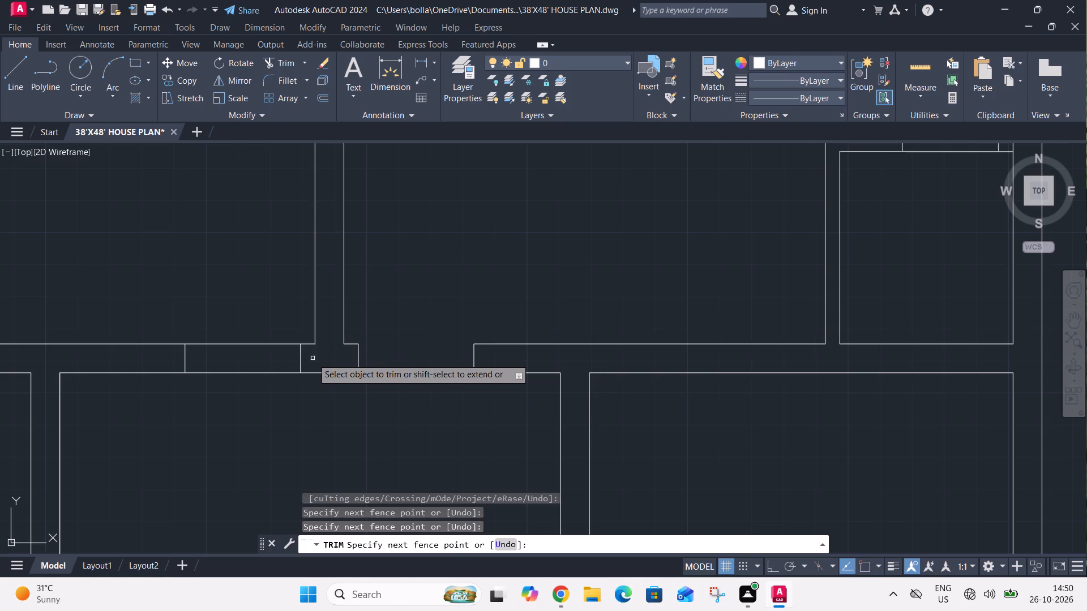
left_click(276, 329)
left_click(257, 381)
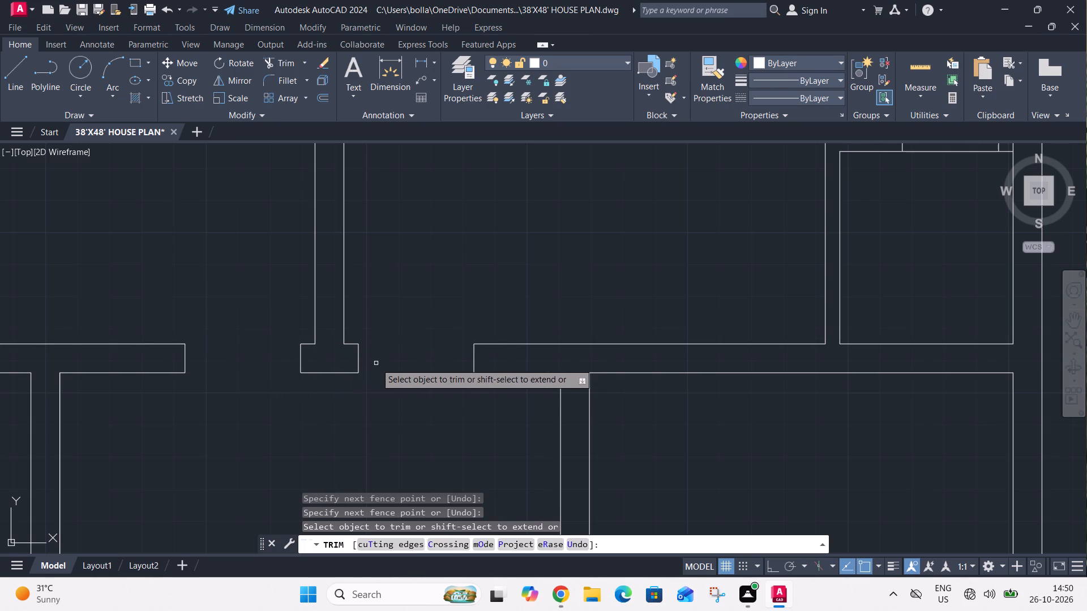
Trim the door openings and leftover junction lines in the small upper right rooms' dividing wall and the upper right partition.
scroll(375, 362, "down", 3)
middle_click_drag(409, 315, 332, 388)
scroll(405, 322, "up", 2)
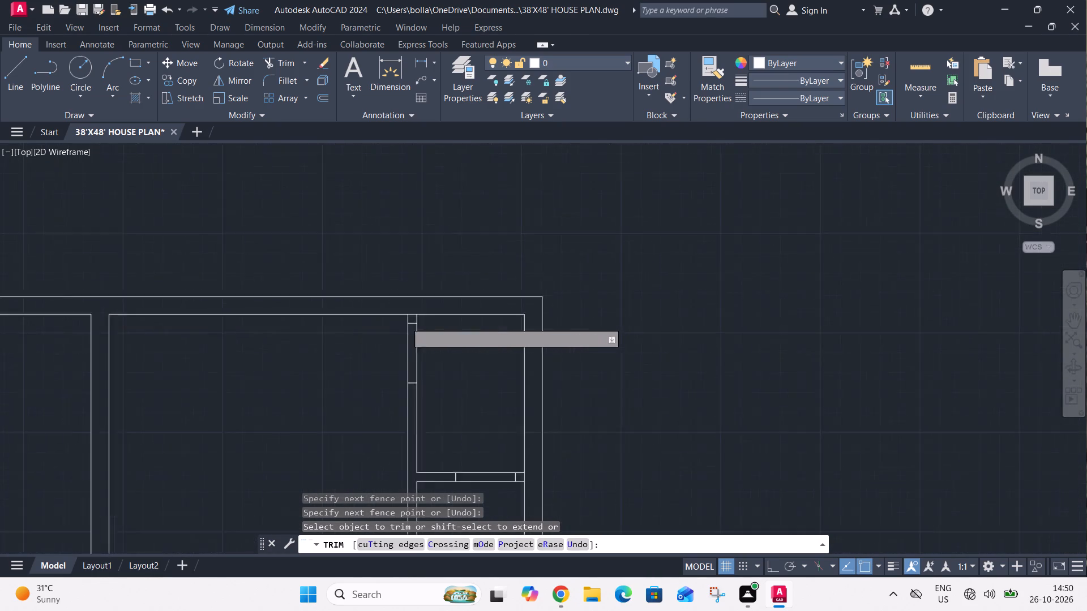
scroll(405, 322, "up", 1)
left_click(413, 309)
scroll(417, 299, "down", 3)
scroll(461, 370, "up", 3)
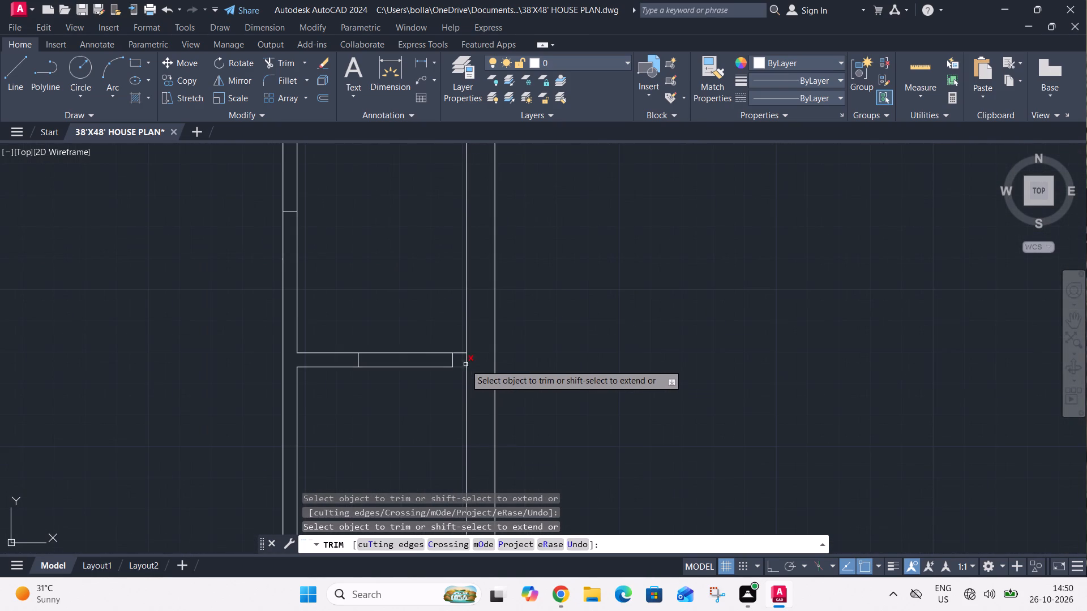
left_click(464, 360)
left_click(469, 358)
left_click(400, 331)
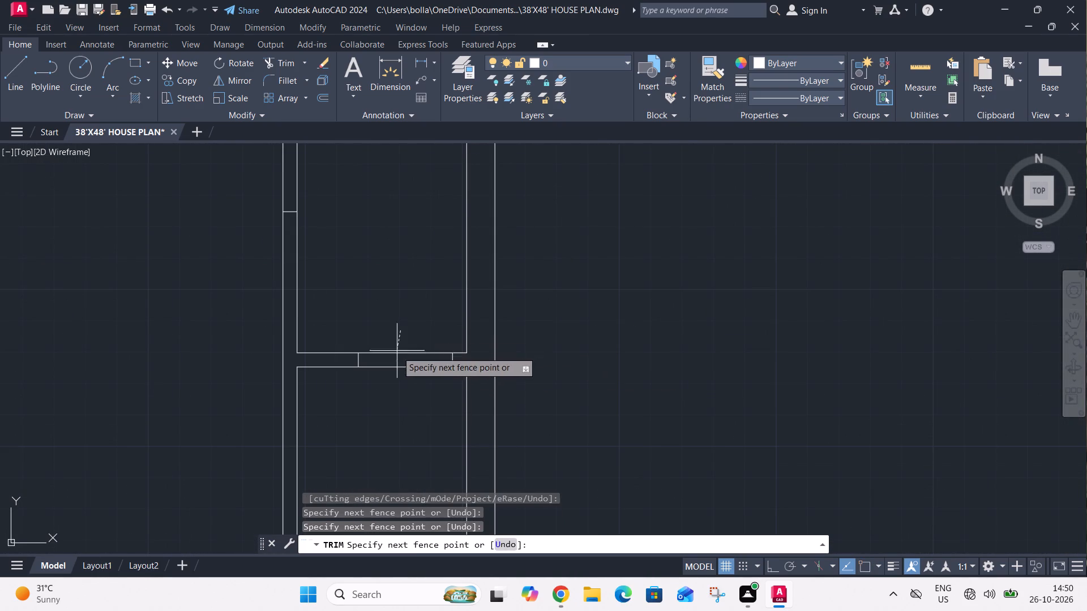
left_click(397, 381)
scroll(392, 348, "down", 1)
middle_click_drag(385, 317, 400, 380)
left_click(367, 308)
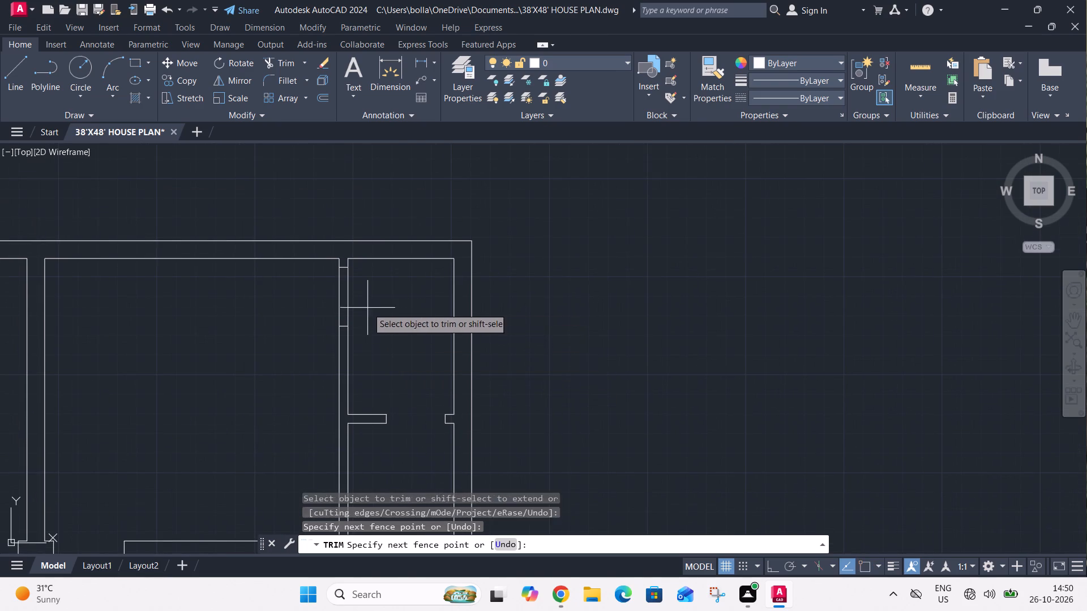
left_click(336, 305)
Trim the door openings and leftover junction line in the small upper left rooms' dividing wall and the upper left partition.
scroll(375, 307, "down", 3)
middle_click_drag(245, 321, 324, 343)
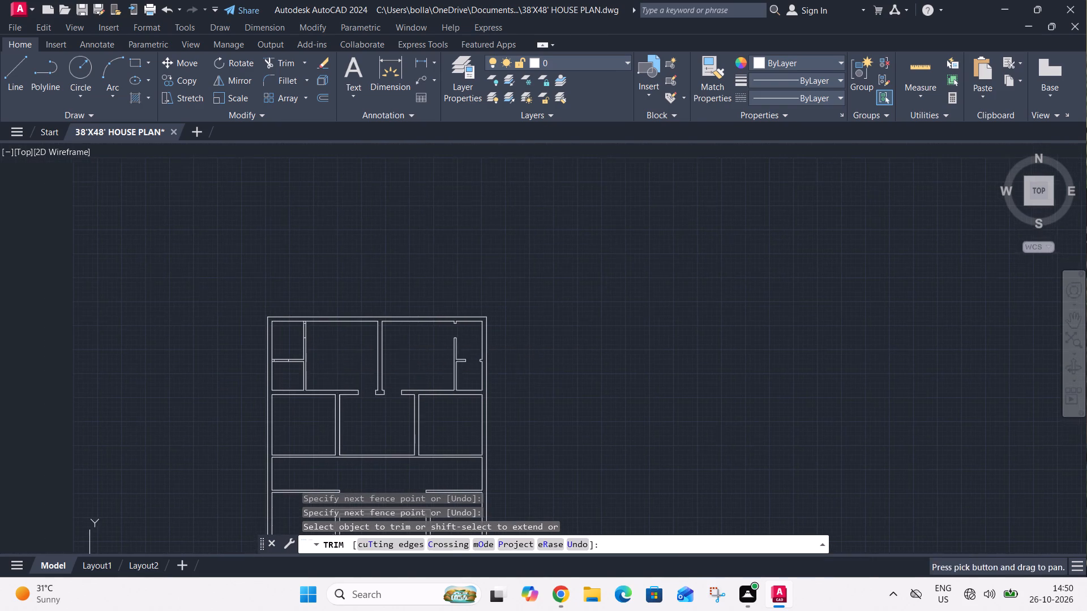
scroll(268, 362, "up", 4)
left_click(284, 358)
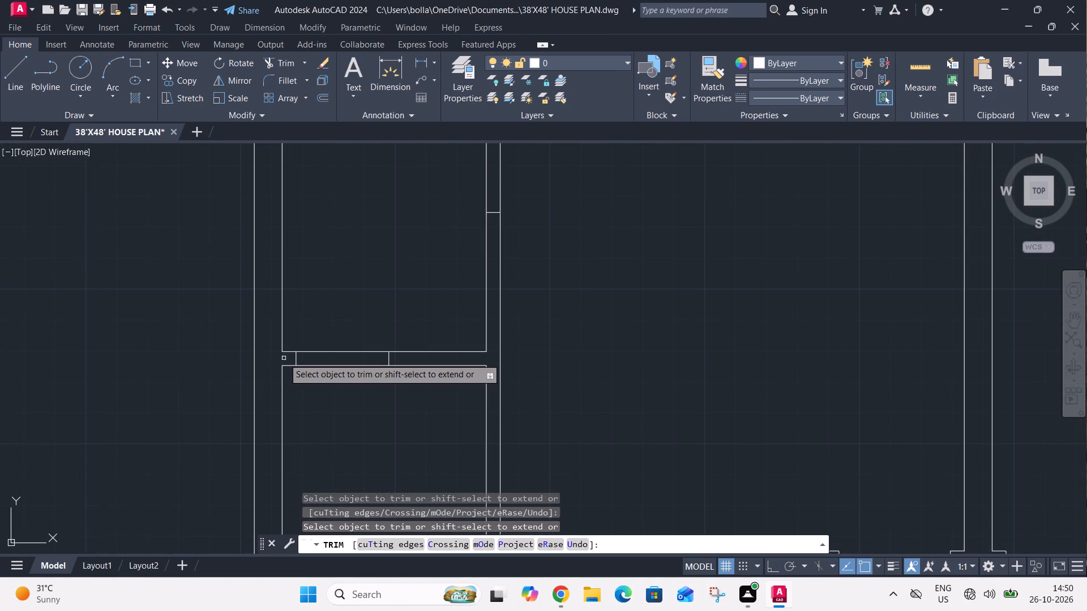
left_click(345, 341)
left_click(331, 388)
middle_click_drag(370, 307, 302, 440)
left_click(425, 238)
left_click_drag(452, 284, 450, 284)
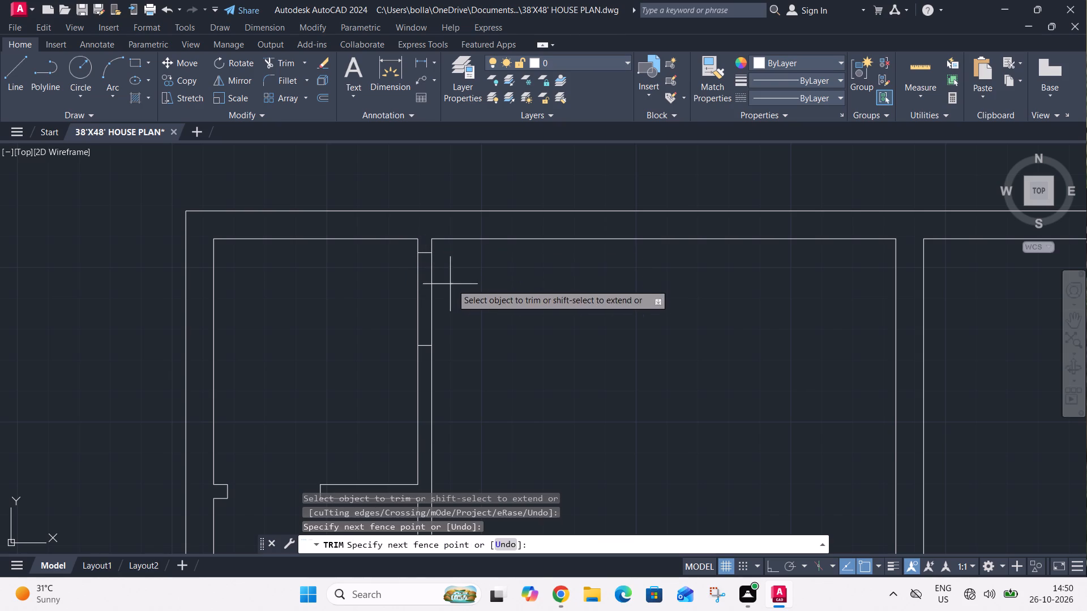
left_click_drag(450, 284, 444, 285)
left_click(395, 285)
key("Escape")
scroll(410, 276, "down", 3)
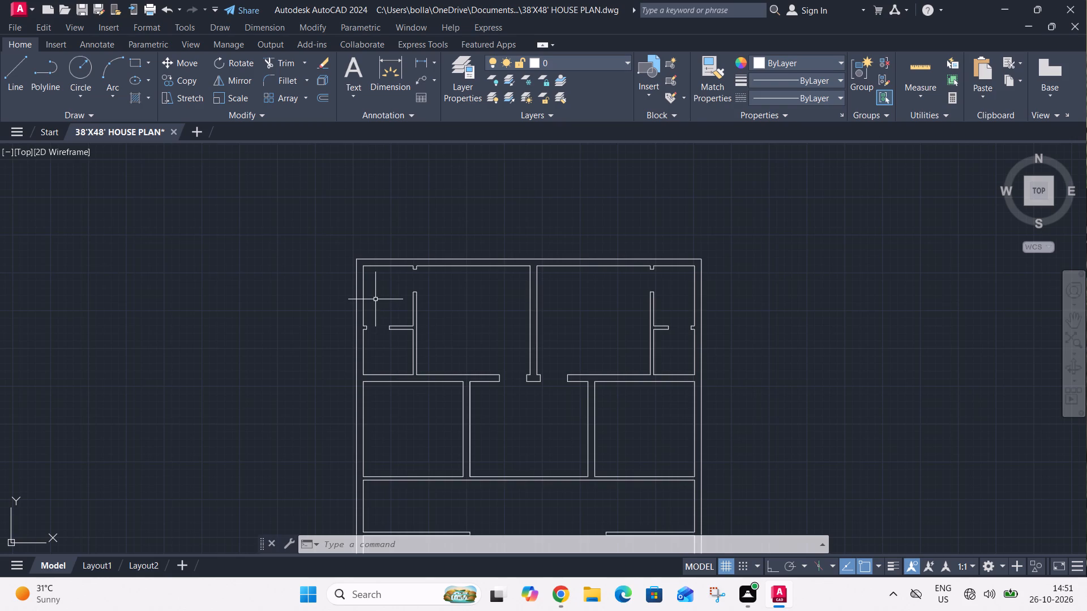
Draw short lines closing the lower ends of the two vertical partitions between the three middle rooms.
middle_click(487, 356)
key("k")
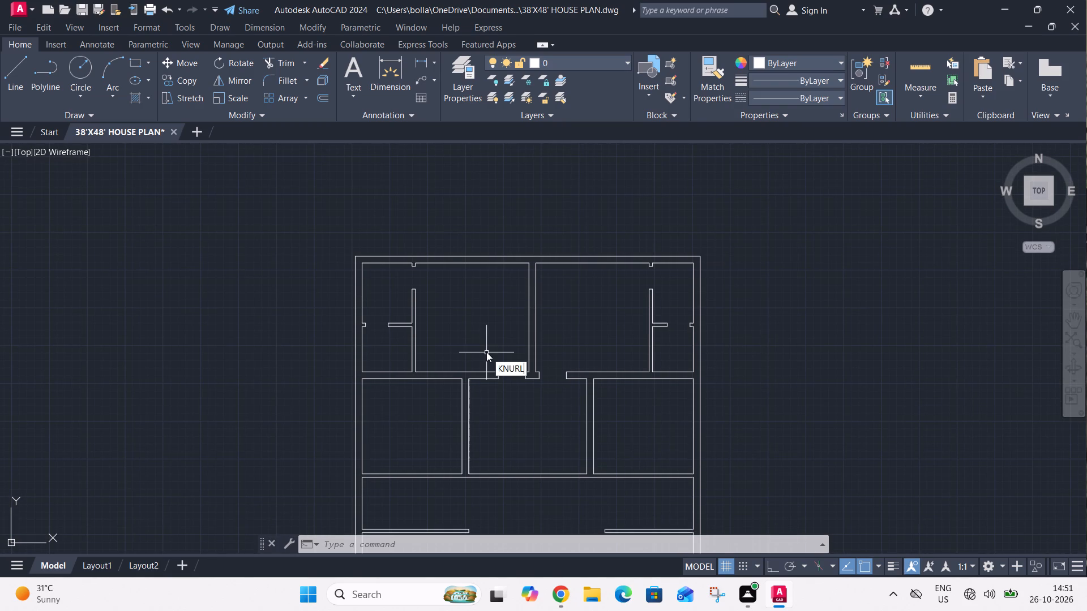
key("Escape")
type("L")
key("space")
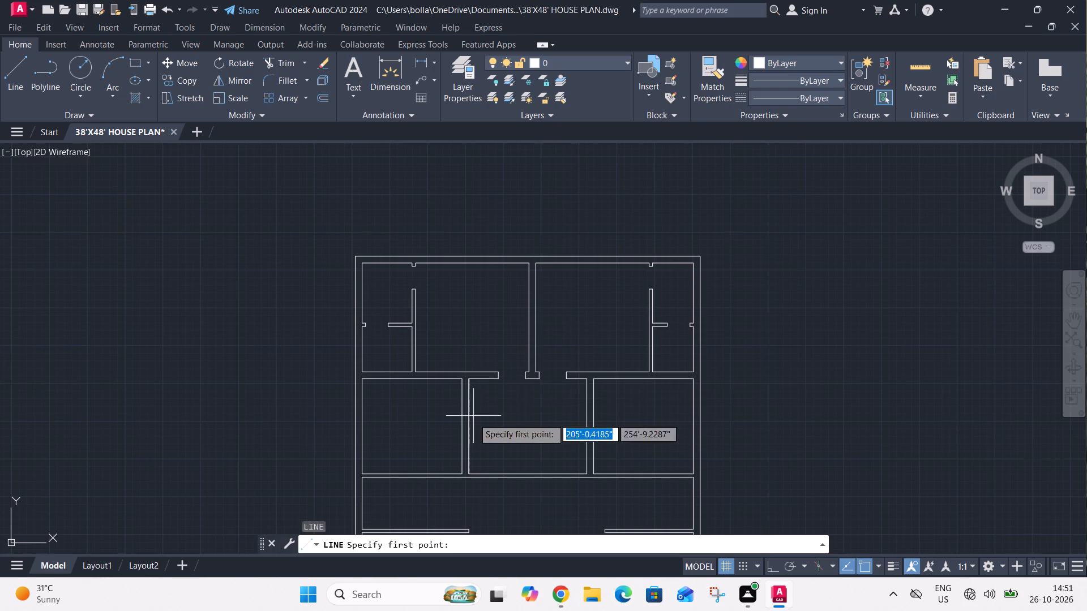
scroll(481, 440, "up", 1)
middle_click_drag(481, 440, 481, 401)
scroll(460, 433, "up", 1)
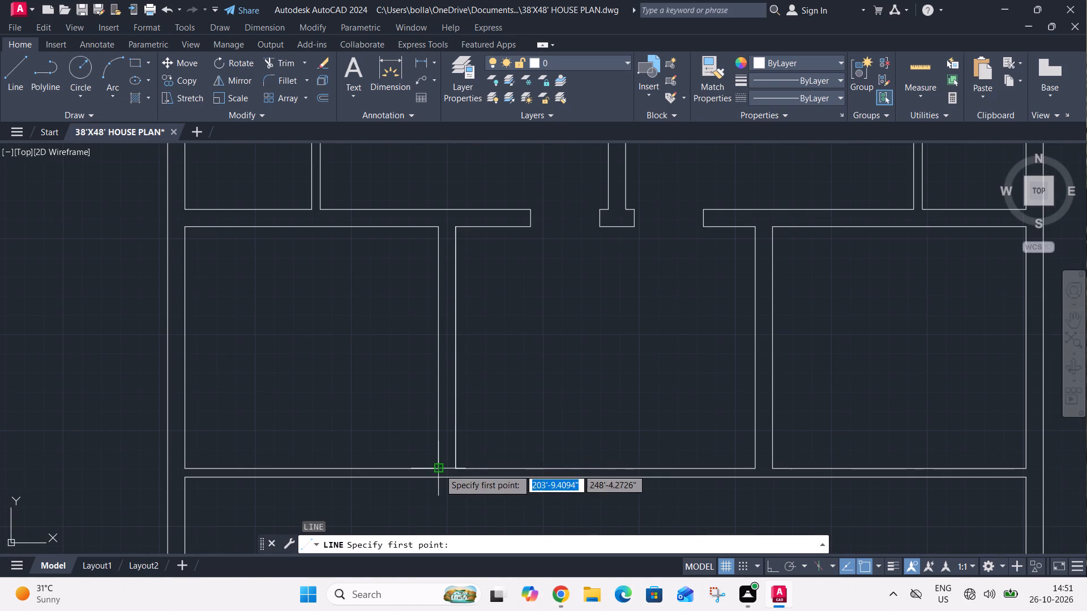
left_click(439, 469)
left_click(458, 470)
key("space")
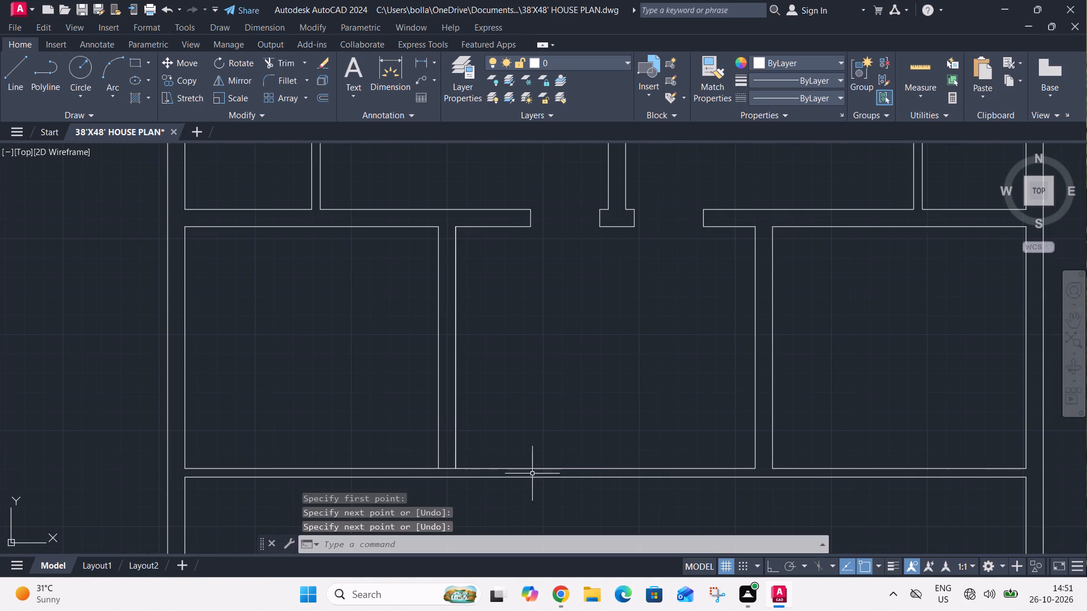
key("space")
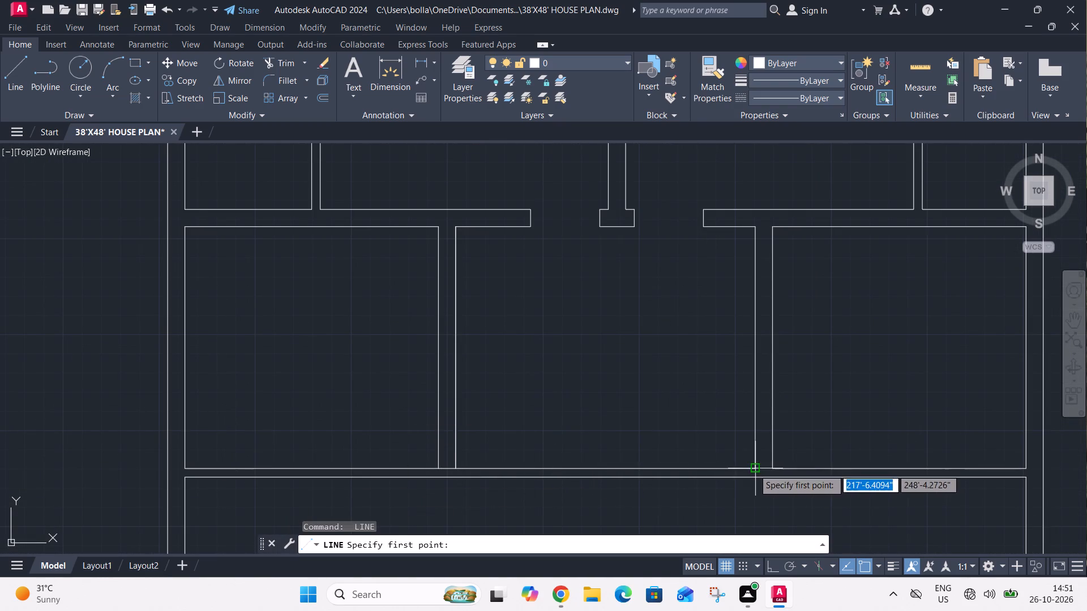
left_click(754, 469)
left_click(771, 469)
key("space")
scroll(738, 401, "down", 2)
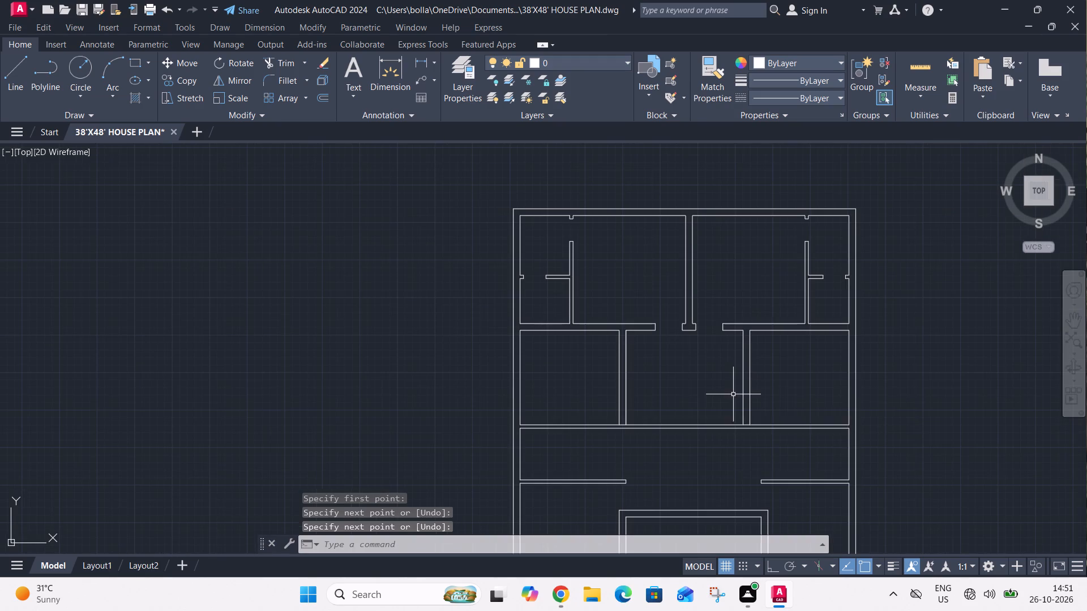
Draw two short vertical lines across the upper wall of the enclosed central lower room, one near each end.
key("space")
middle_click_drag(748, 455, 728, 415)
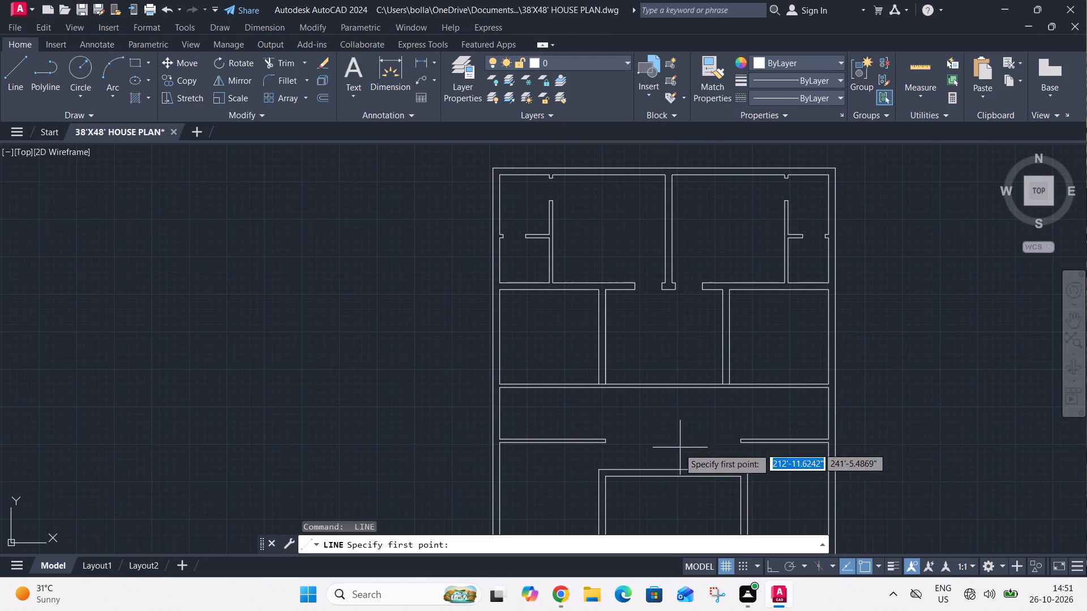
scroll(605, 475, "up", 1)
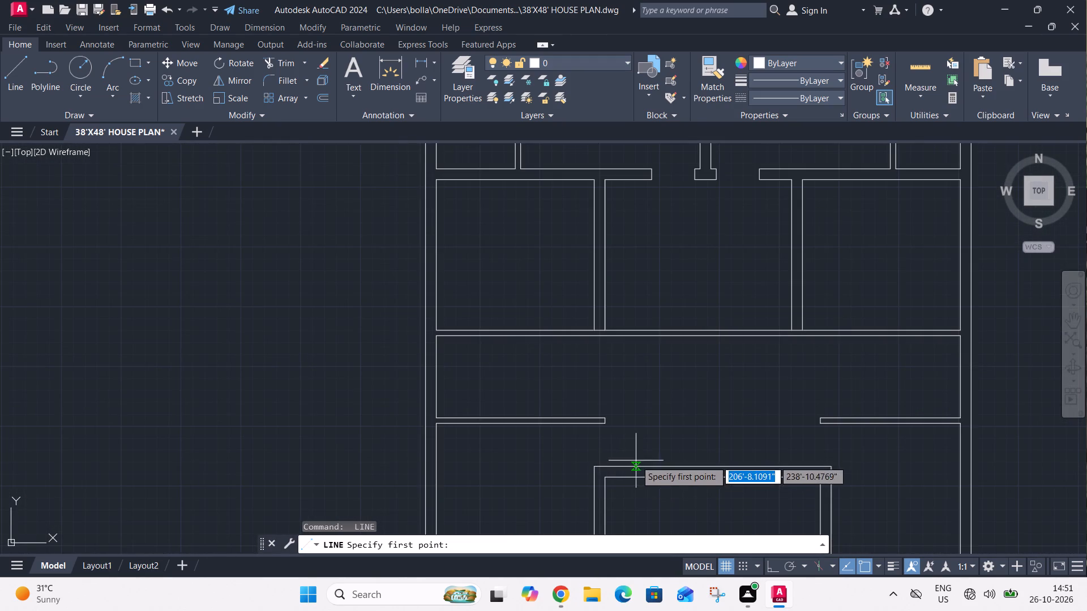
middle_click_drag(636, 457, 607, 370)
scroll(608, 358, "down", 1)
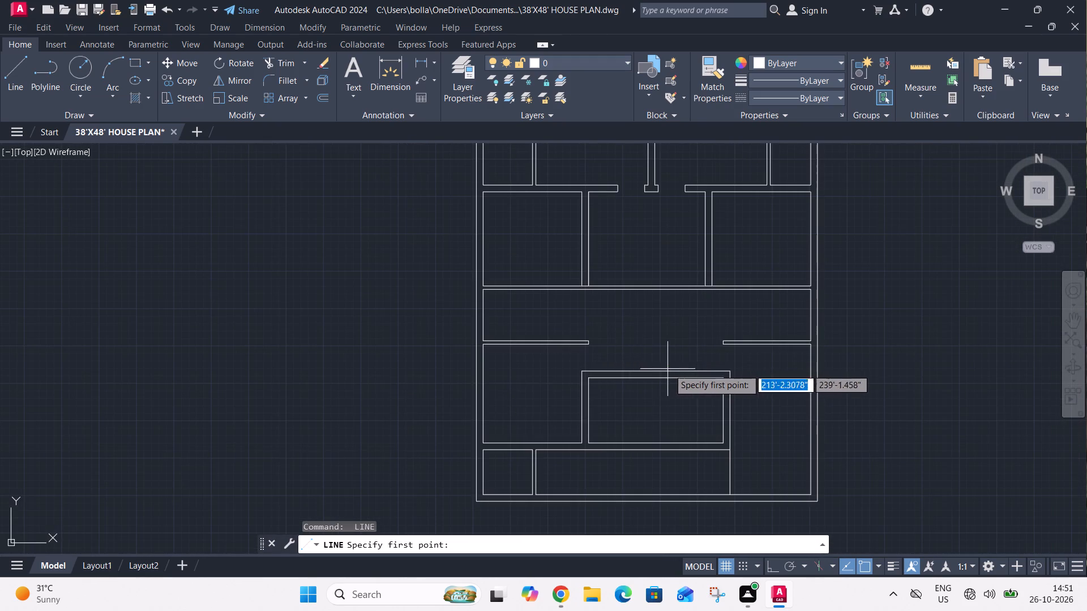
left_click(705, 371)
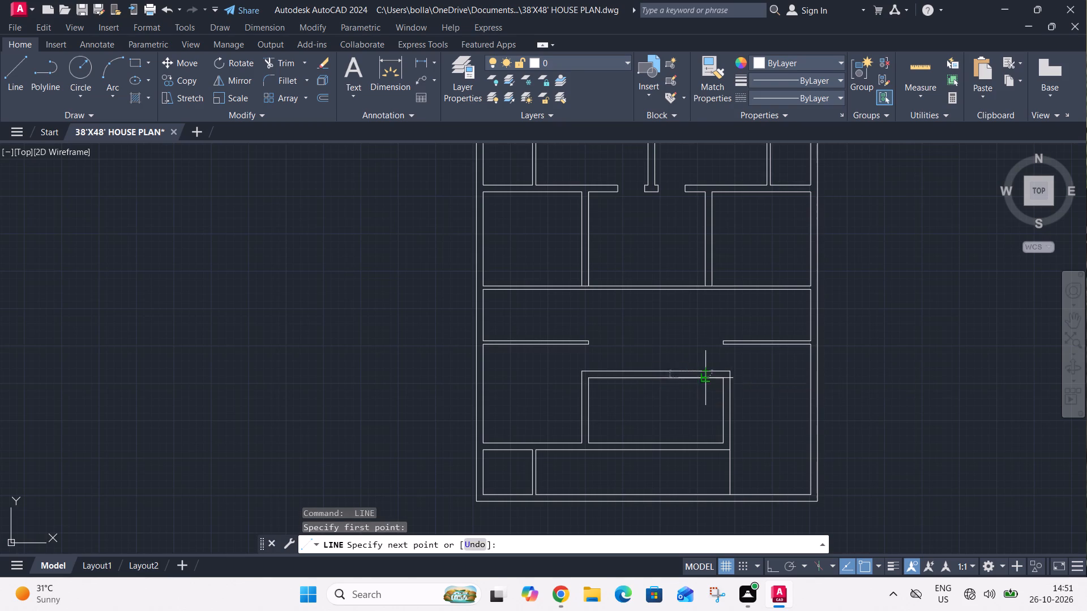
left_click(705, 377)
key("space")
key("space")
left_click(599, 372)
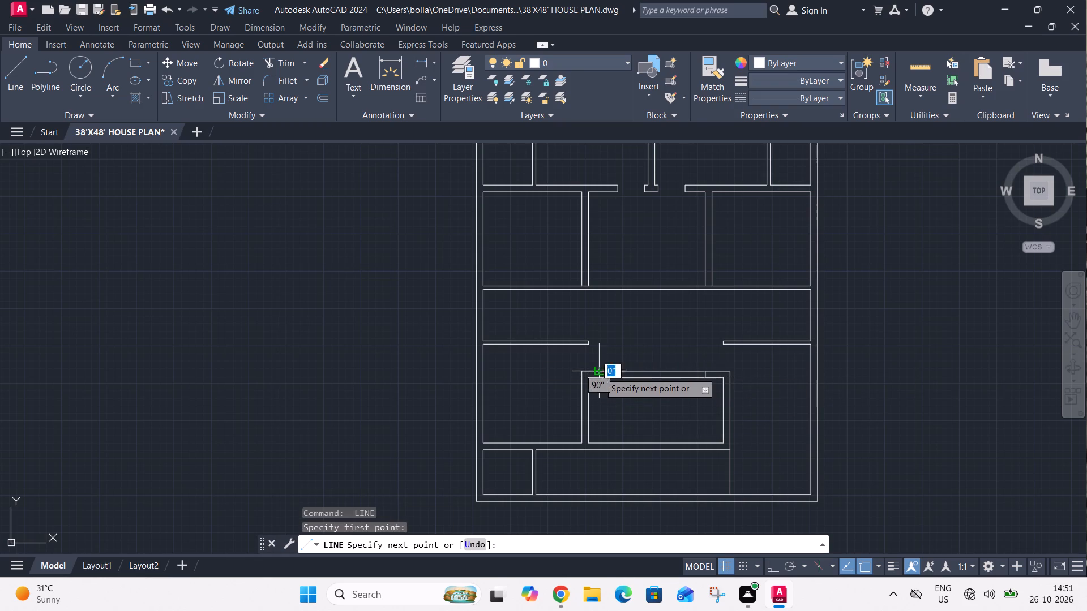
left_click(601, 379)
key("space")
Draw a short vertical line across the lower wall at the central lower room's lower right inner corner.
key("space")
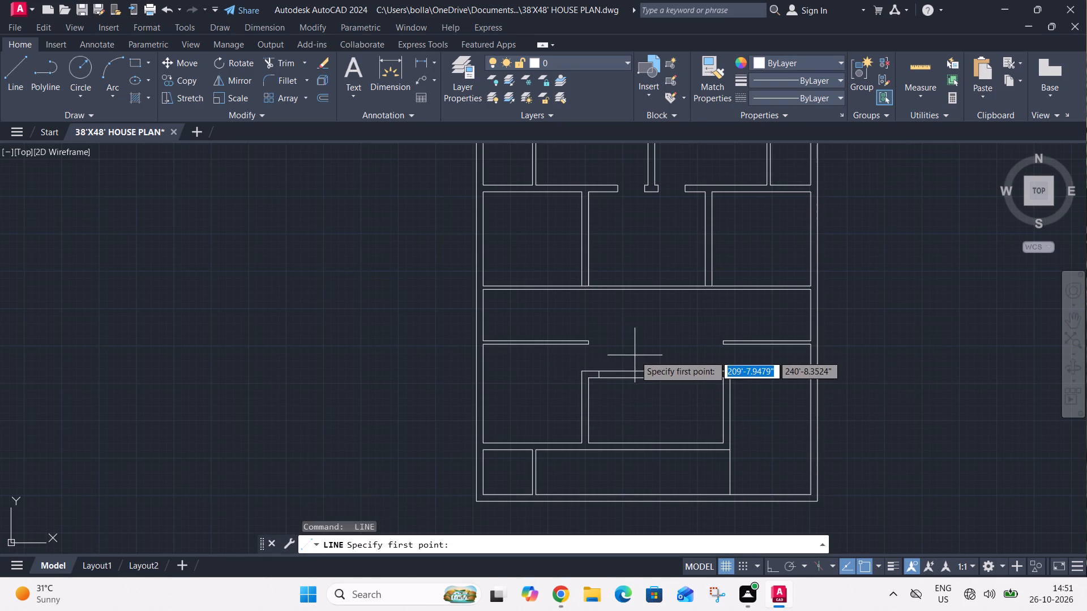
scroll(635, 351, "down", 2)
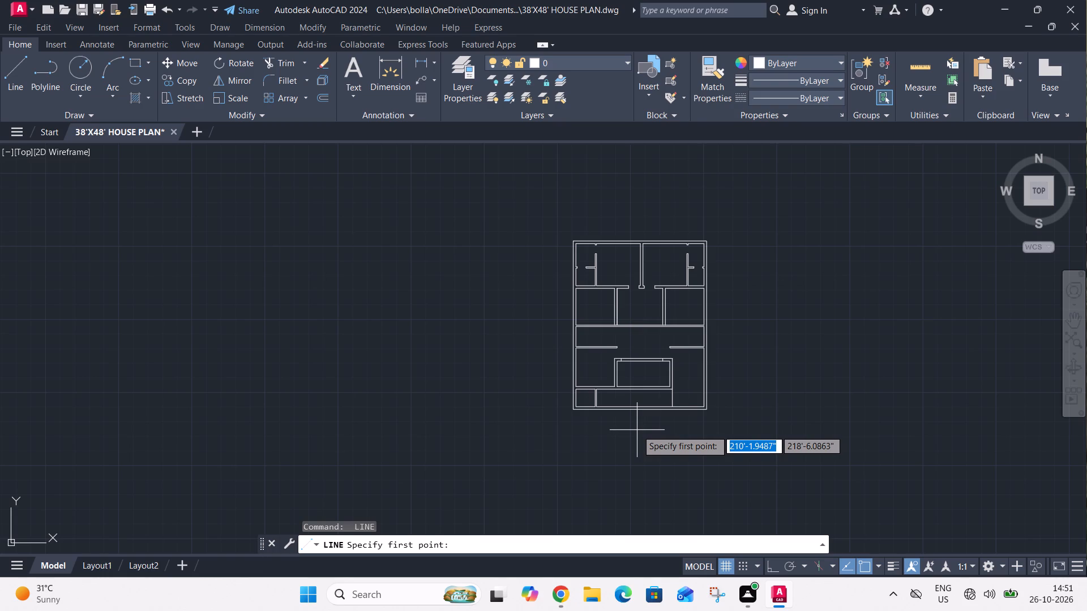
scroll(664, 388, "up", 4)
left_click(683, 383)
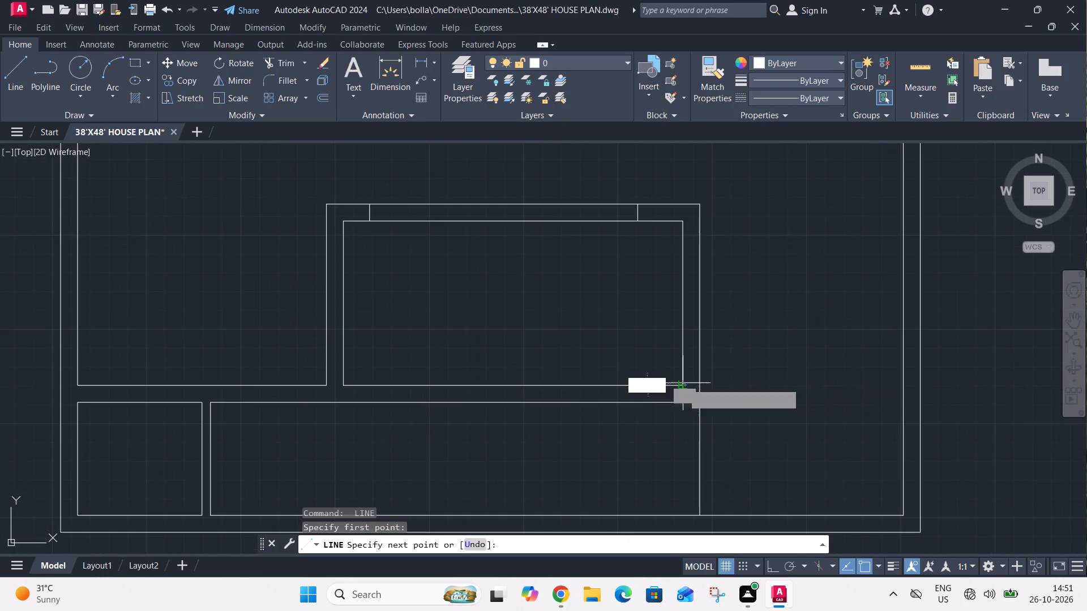
left_click(682, 401)
key("space")
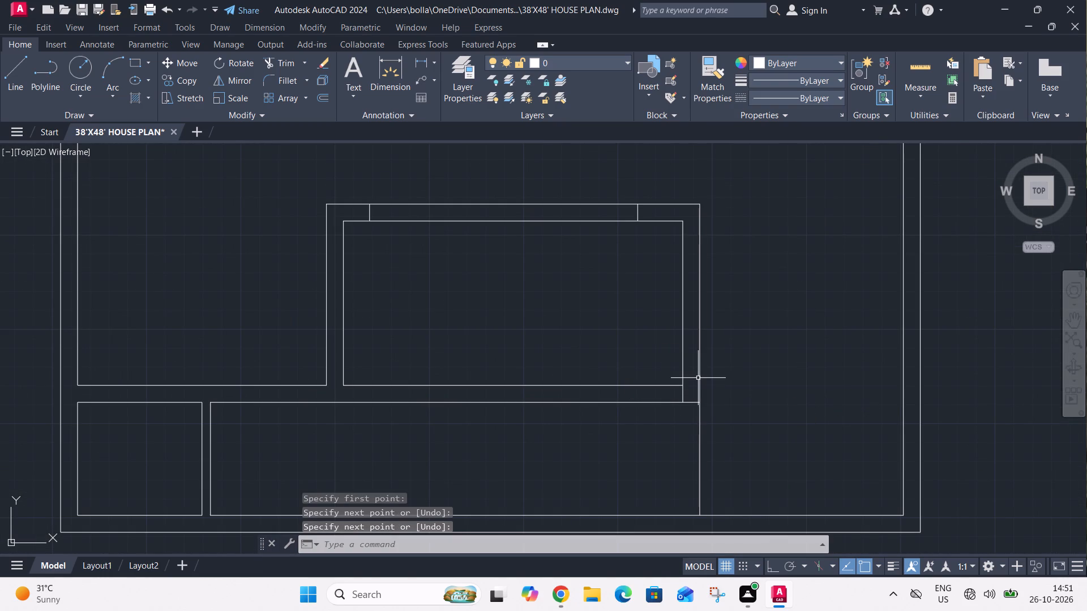
Draw a horizontal line about 9' long from the central lower room's right wall to the outer wall's inner face.
middle_click_drag(699, 377, 610, 450)
key("space")
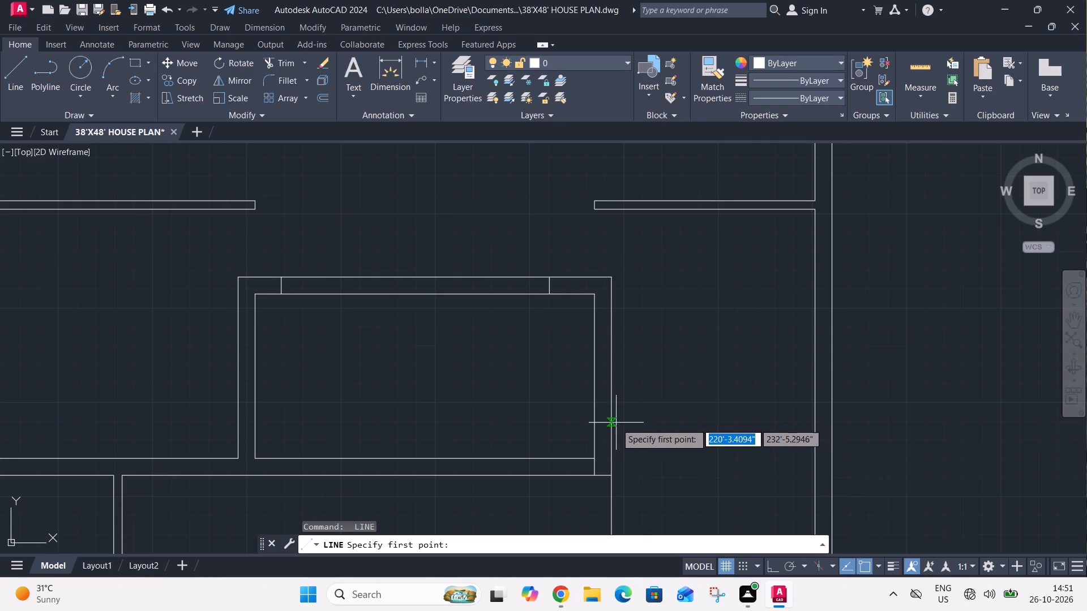
left_click(615, 425)
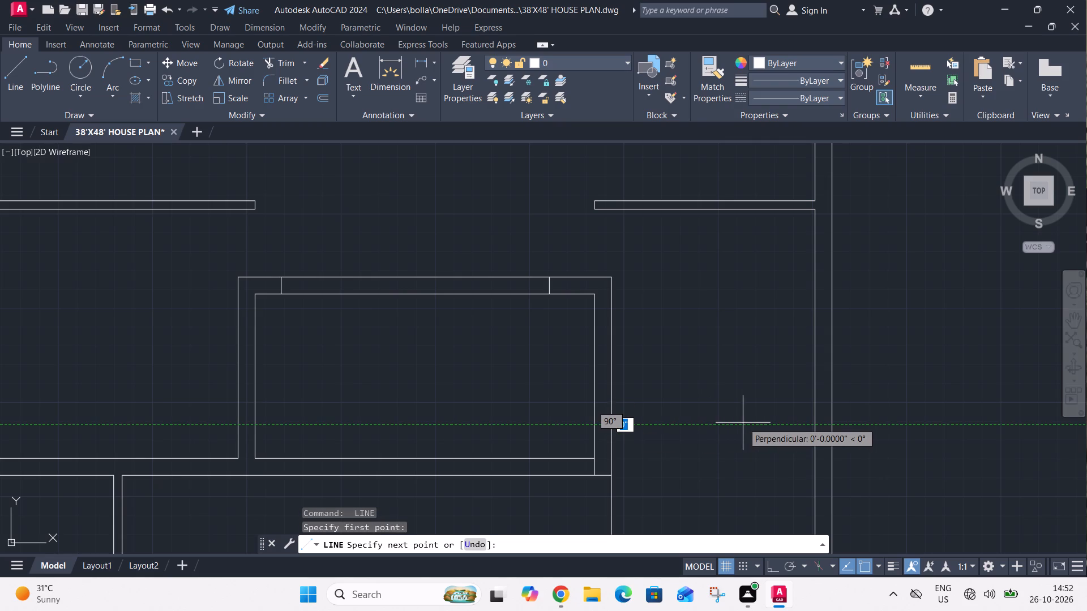
left_click(817, 425)
key("Escape")
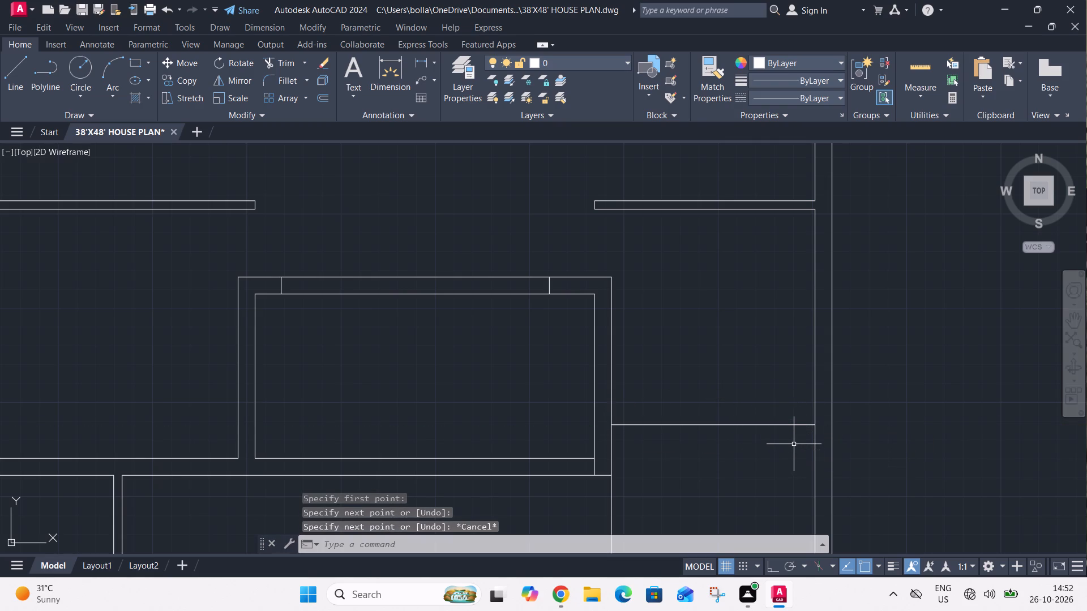
Offset the right outer wall's inner face, the upper wall's lower line and the central room's right wall 3' into the stair area.
type("O 3'")
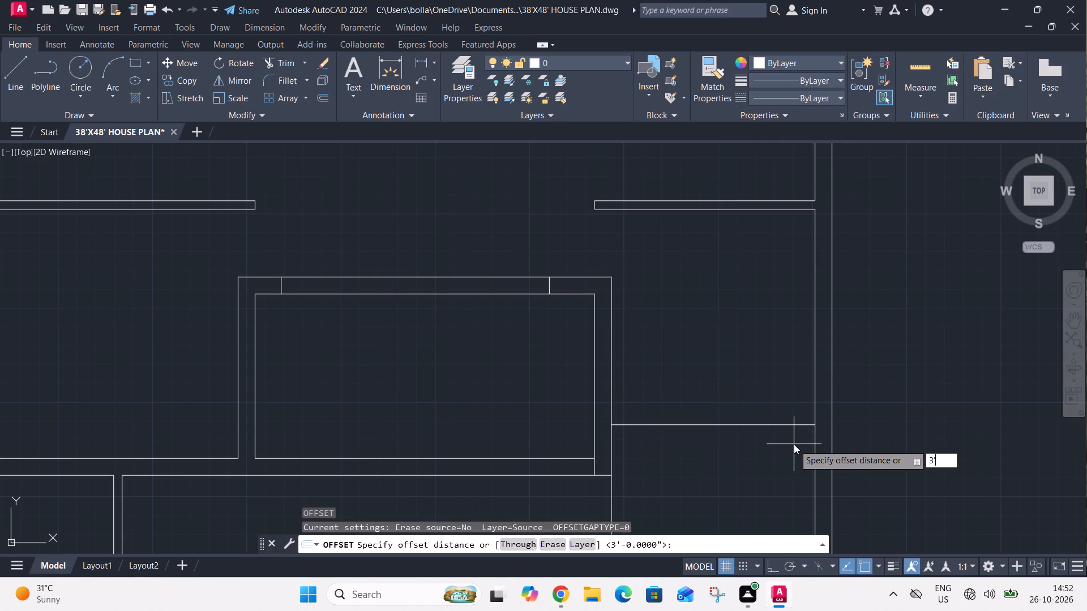
key("Return")
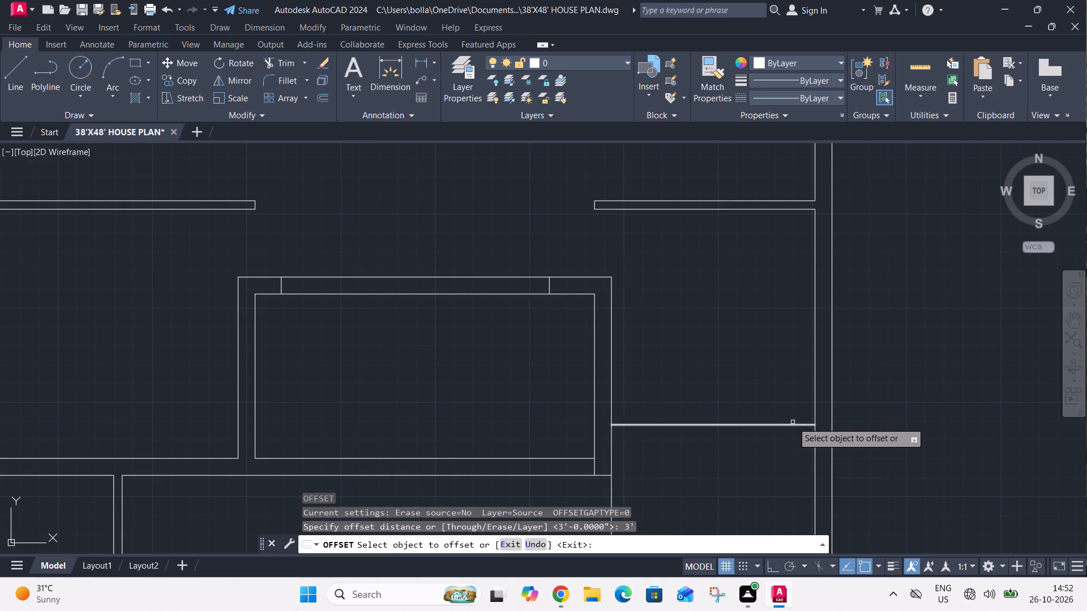
left_click(818, 403)
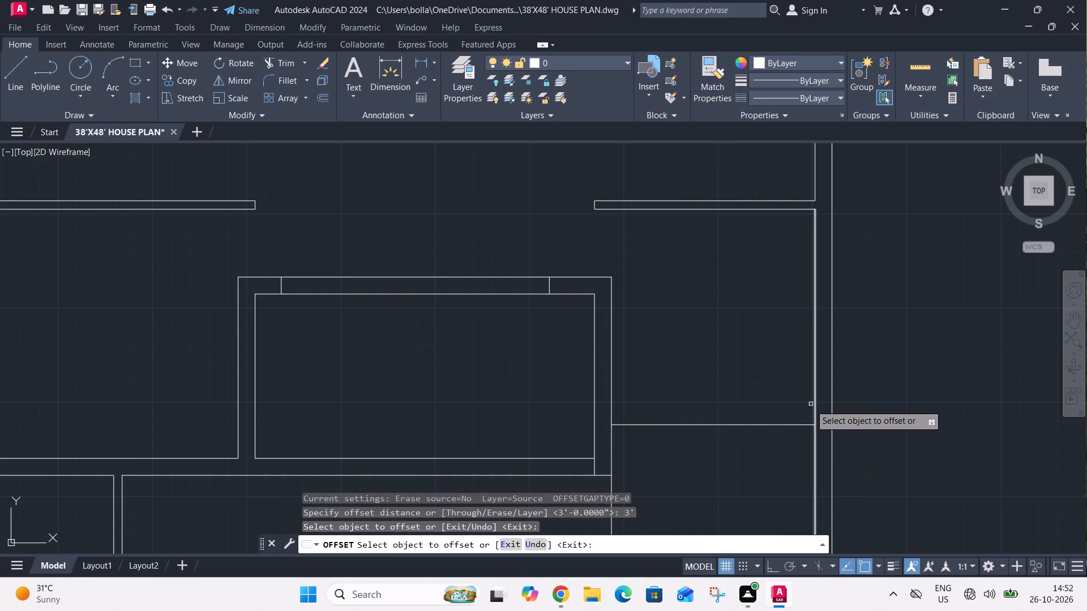
left_click(814, 403)
left_click(784, 405)
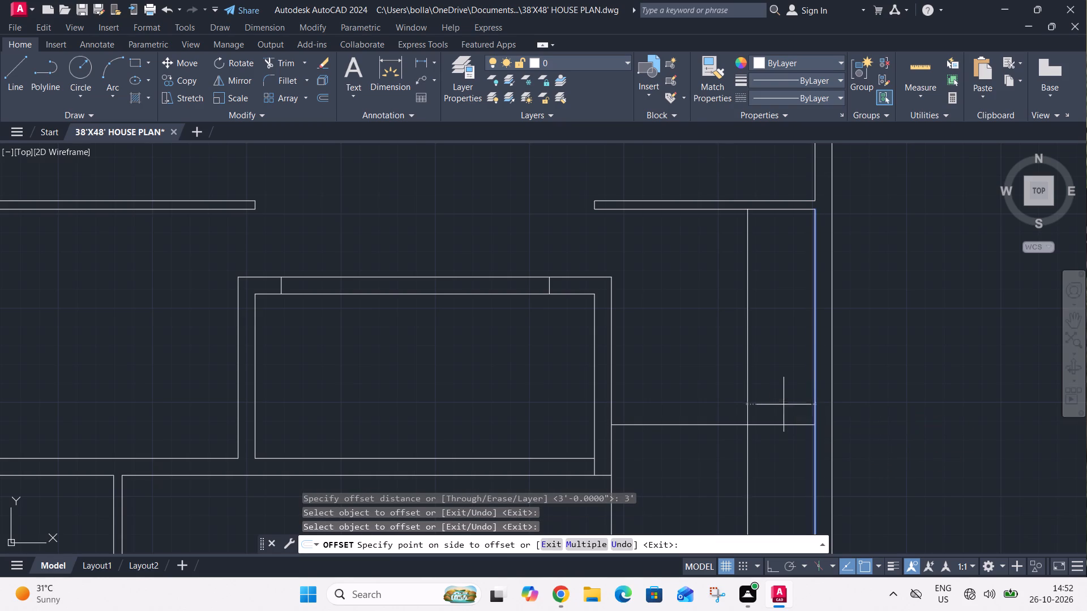
left_click(705, 210)
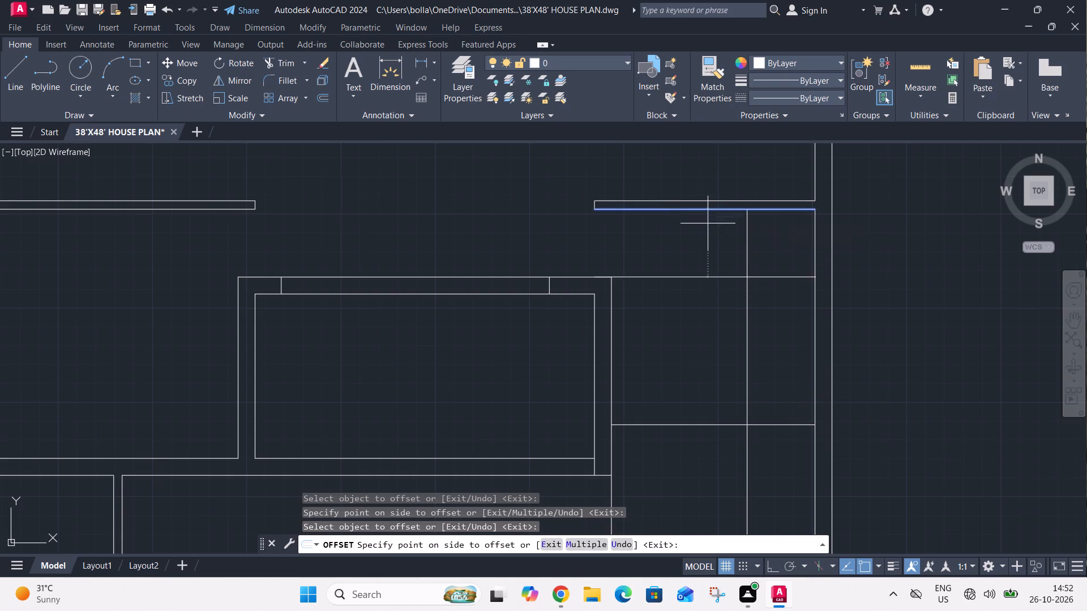
left_click(708, 223)
left_click(613, 363)
left_click(641, 363)
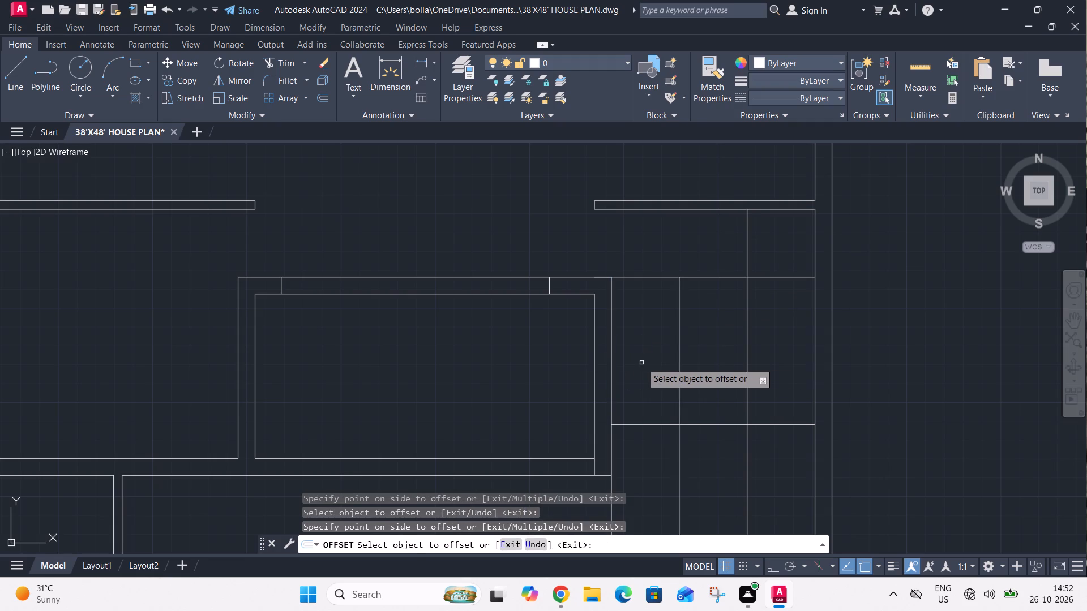
key("Escape")
Offset the vertical line 3' from the outer wall 10" toward the central room, two successive times.
type("O")
key("space")
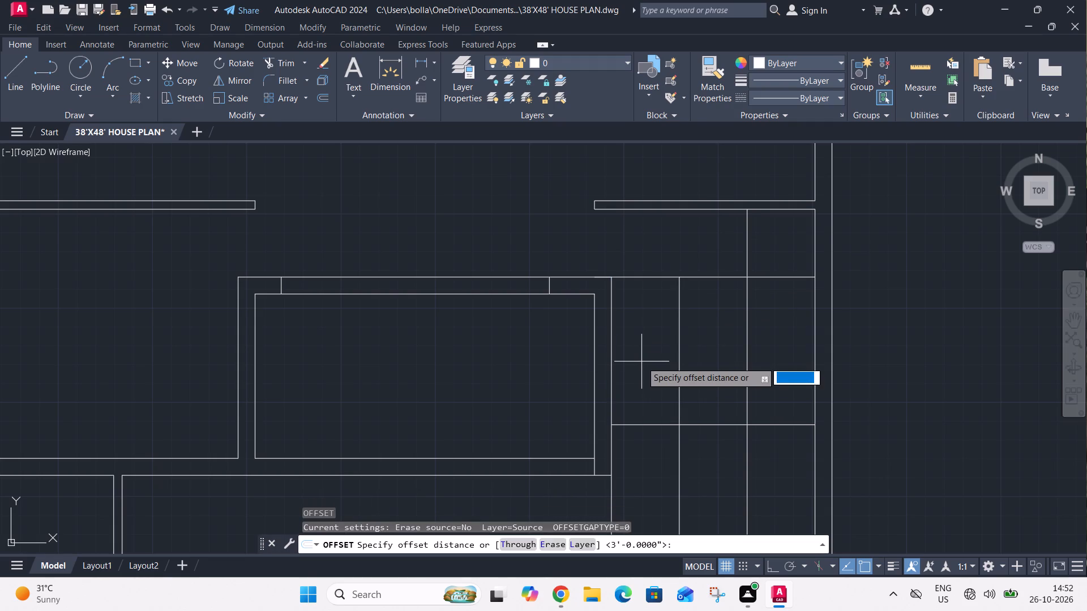
type("10\"")
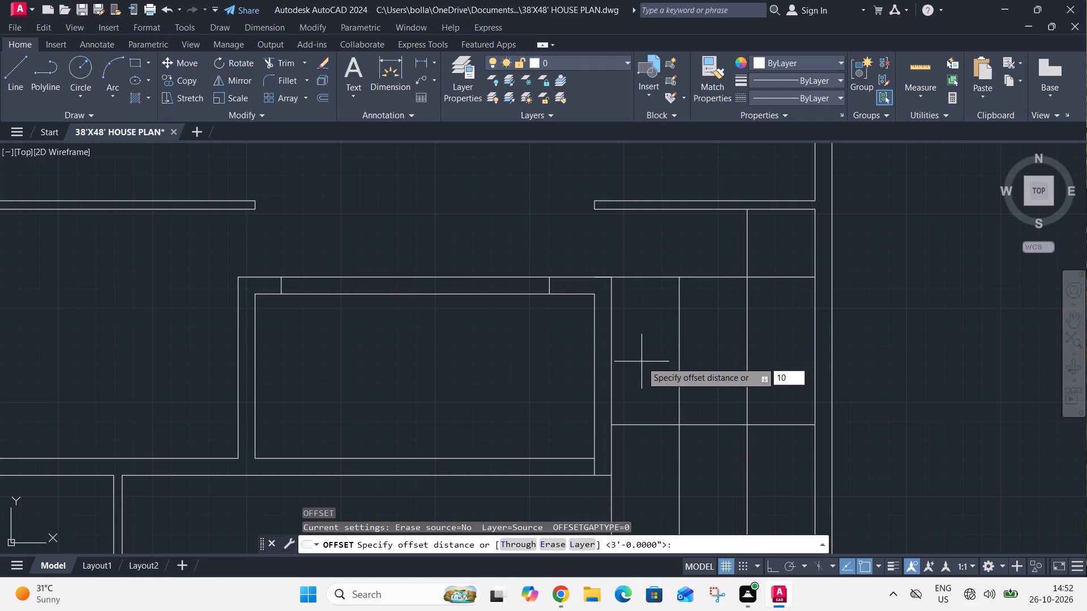
key("Return")
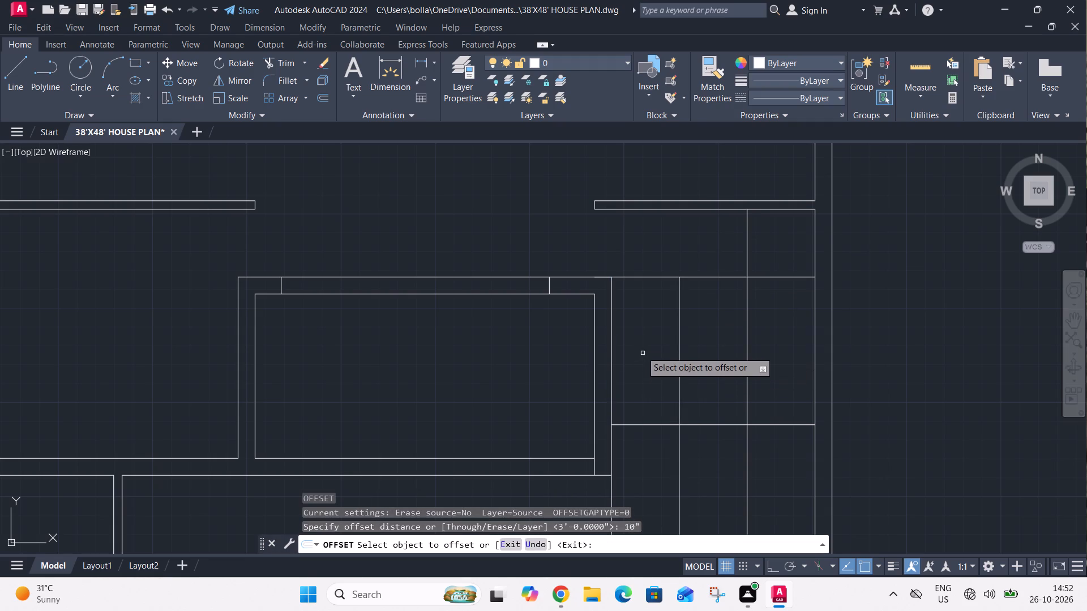
left_click(747, 260)
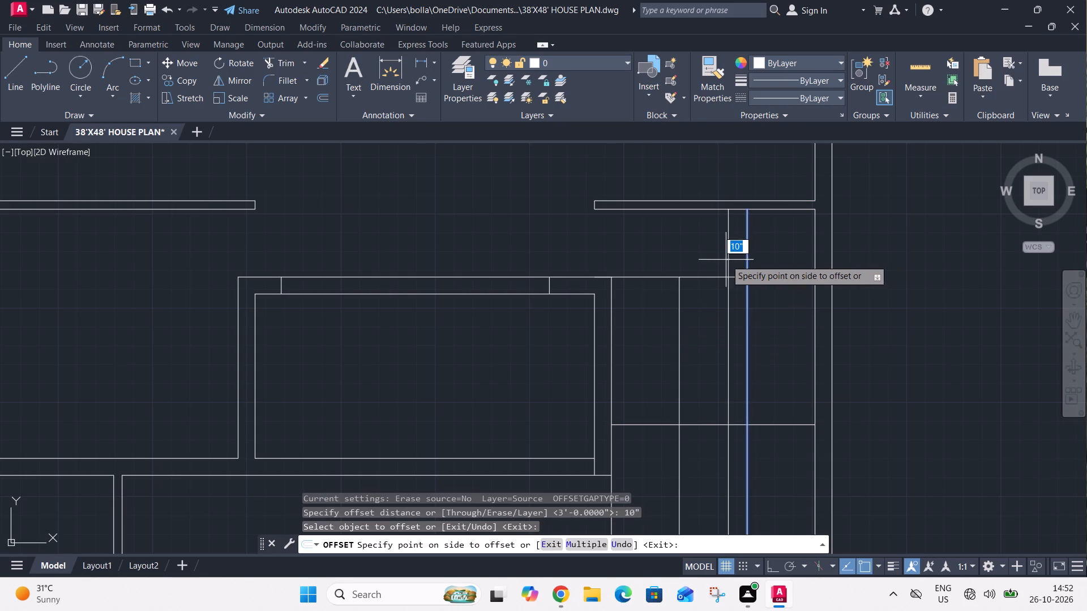
left_click(725, 260)
left_click(729, 258)
left_click(710, 258)
left_click(710, 258)
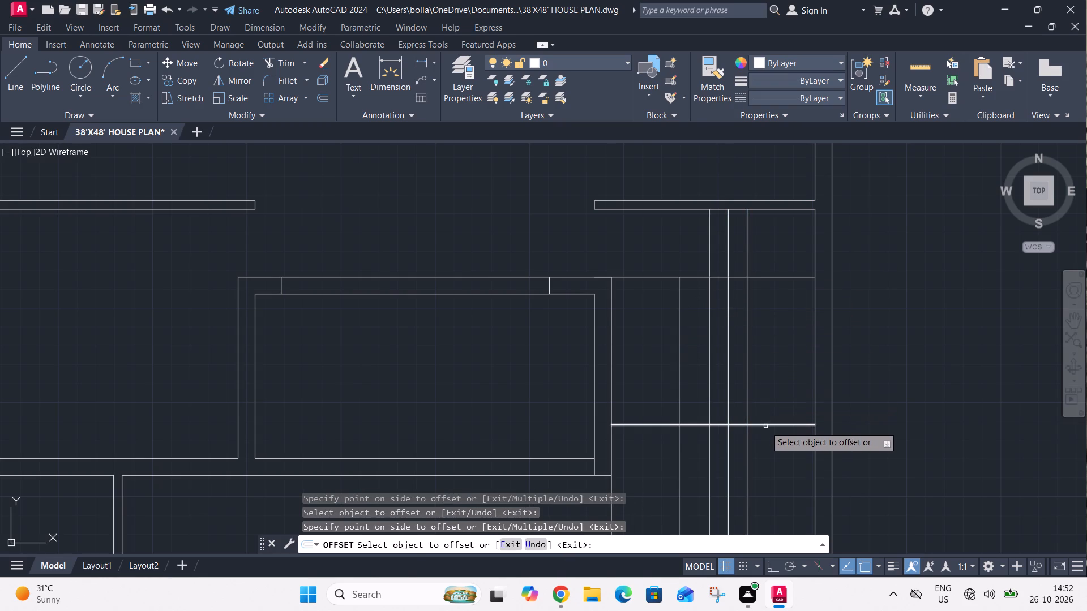
Offset the stair area's lower horizontal line upward at 10" spacing to make seven tread lines.
left_click_drag(765, 425, 764, 420)
left_click(763, 408)
left_click(767, 405)
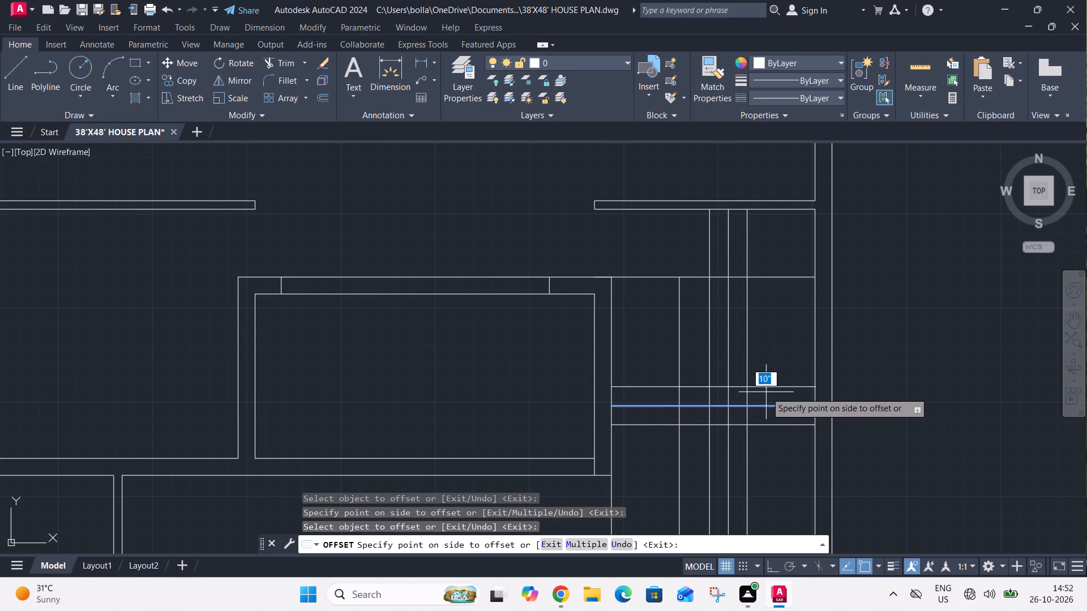
type("M")
key("space")
left_click(767, 384)
left_click(768, 377)
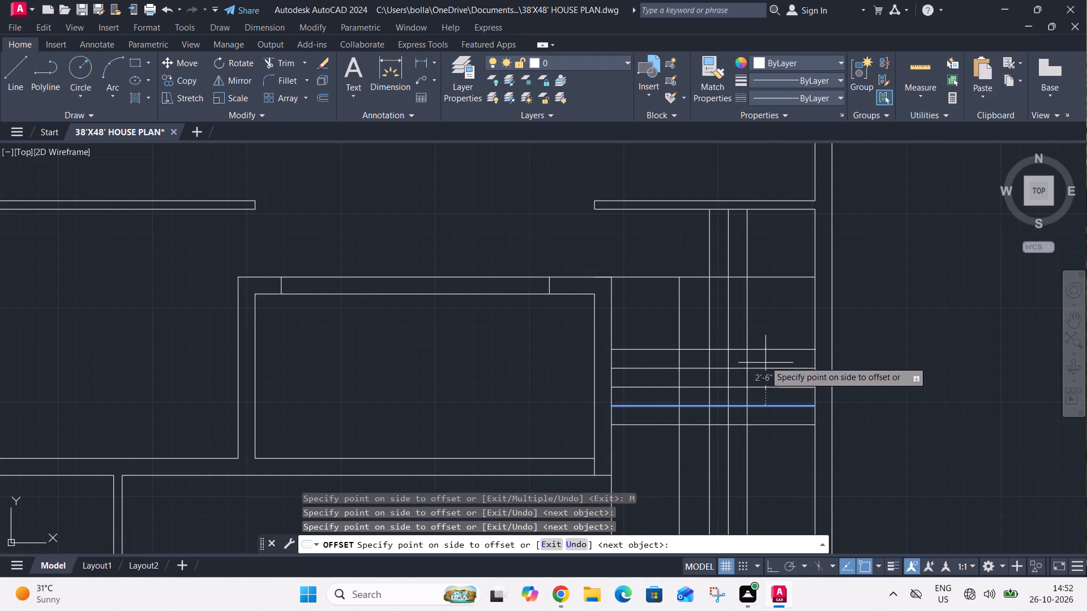
left_click(765, 360)
left_click(763, 346)
left_click(761, 321)
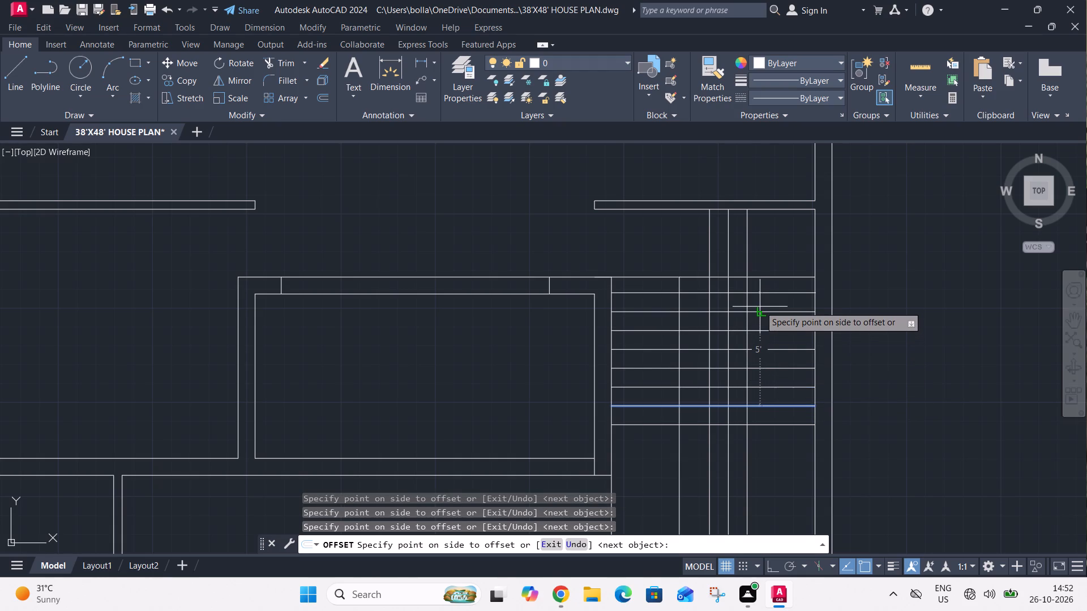
left_click(760, 305)
key("Escape")
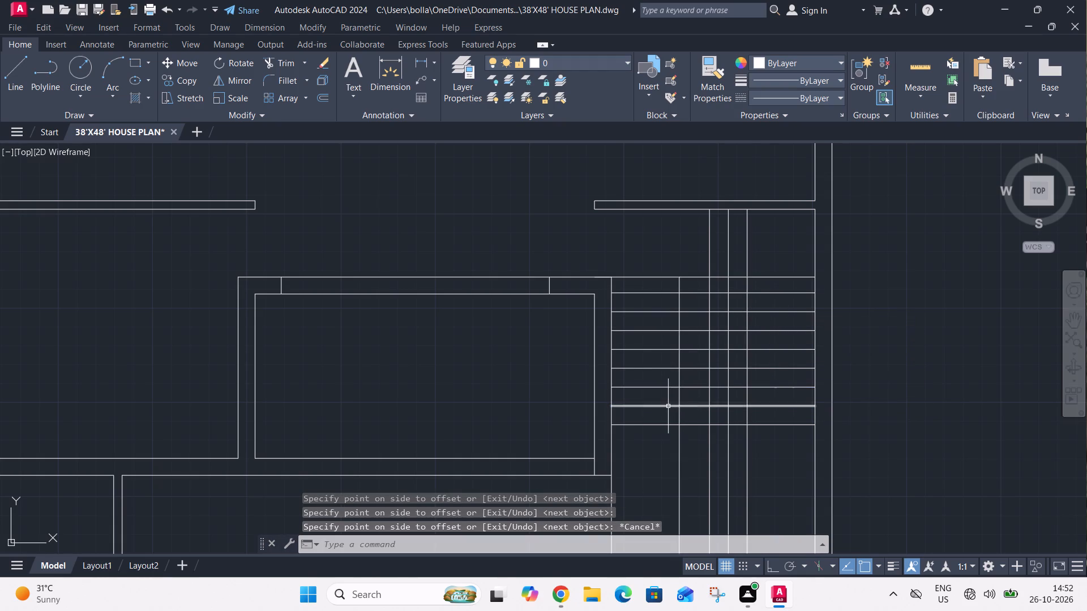
Trim the four upper tread lines and the 3' landing line between the central room's right wall and the flight edge beside it.
key("t")
key("r")
key("space")
left_click(667, 289)
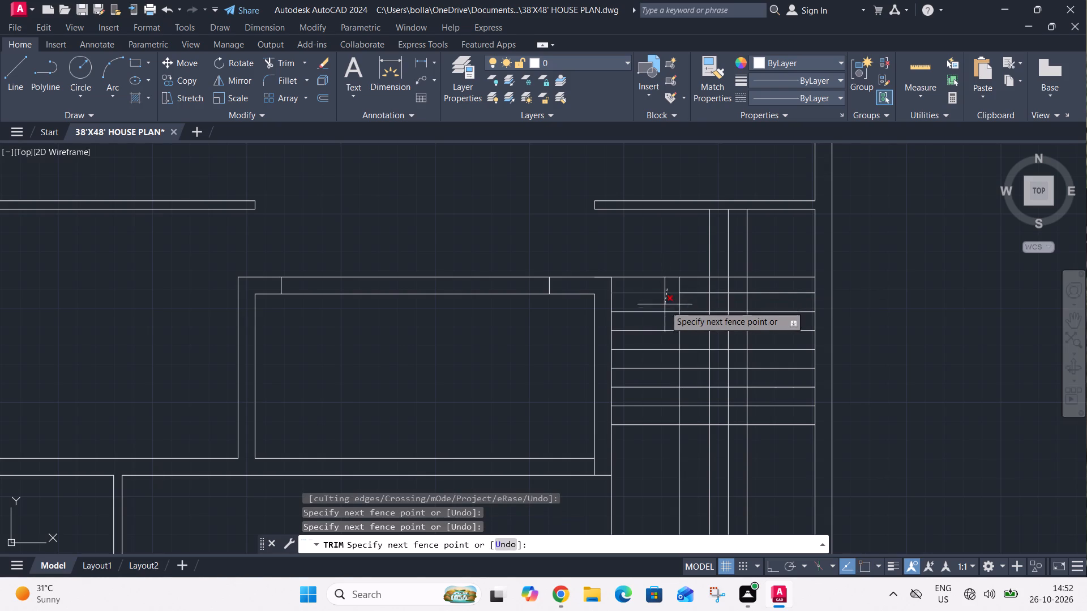
left_click(658, 358)
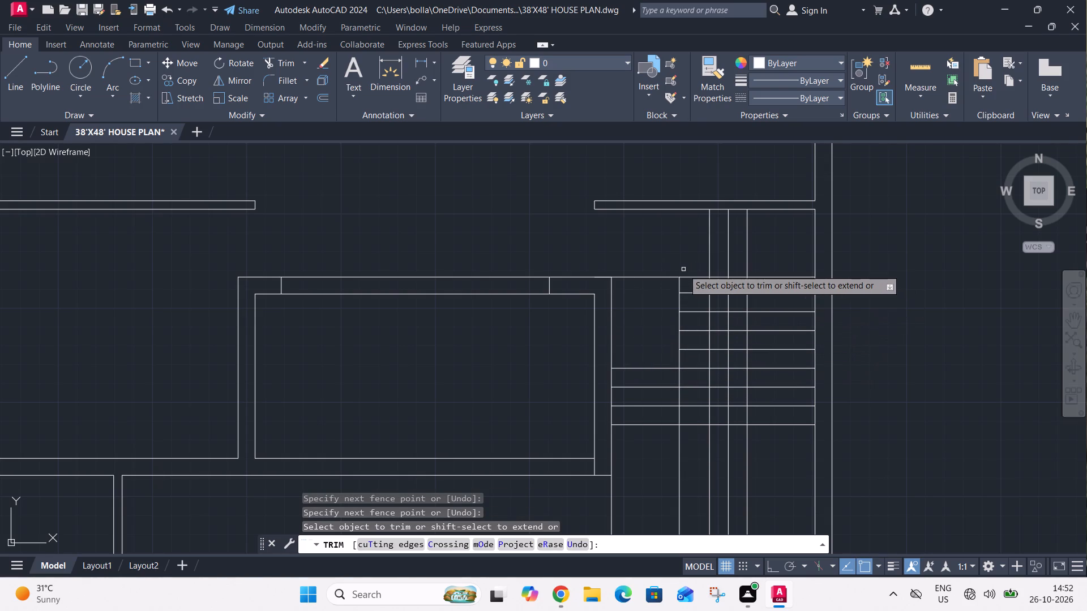
left_click(665, 269)
left_click(658, 299)
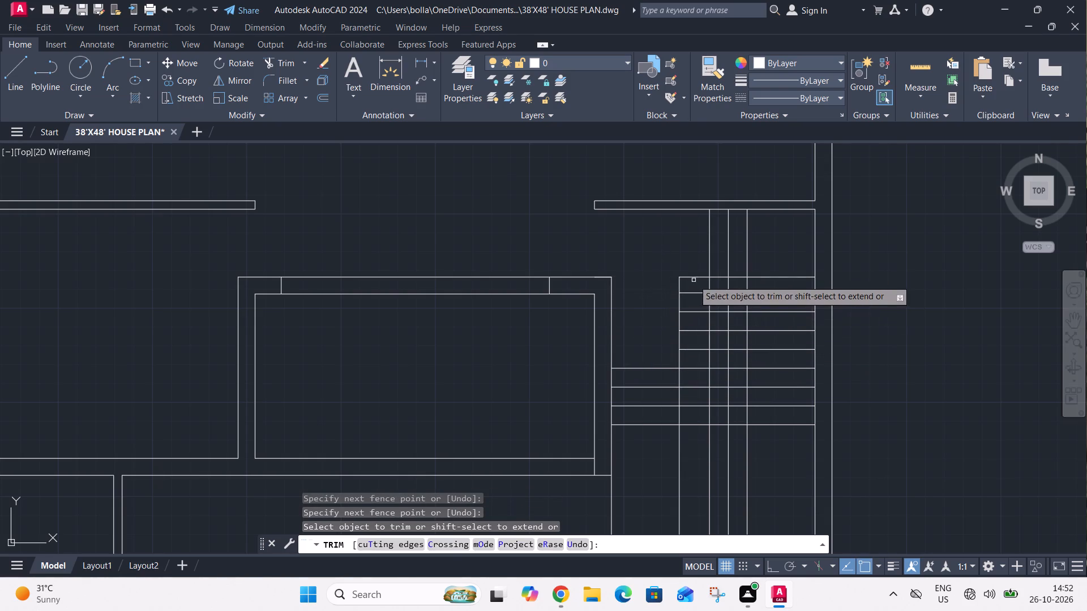
Trim the lines around the middle 10" strip: treads on both sides of it and its vertical edges above and below the treads.
left_click_drag(696, 414, 694, 407)
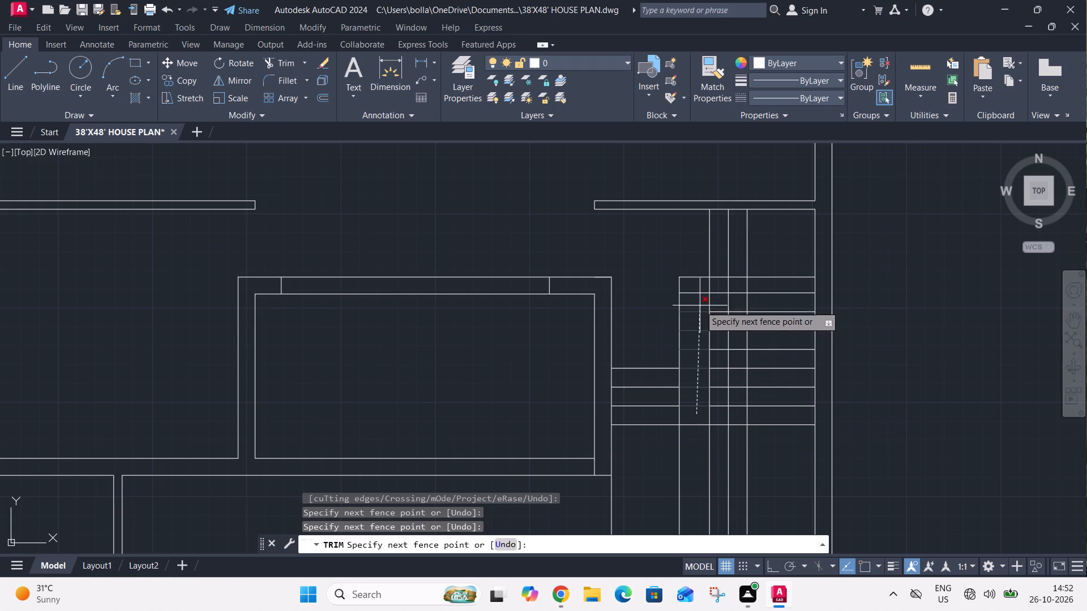
left_click(699, 290)
left_click(697, 286)
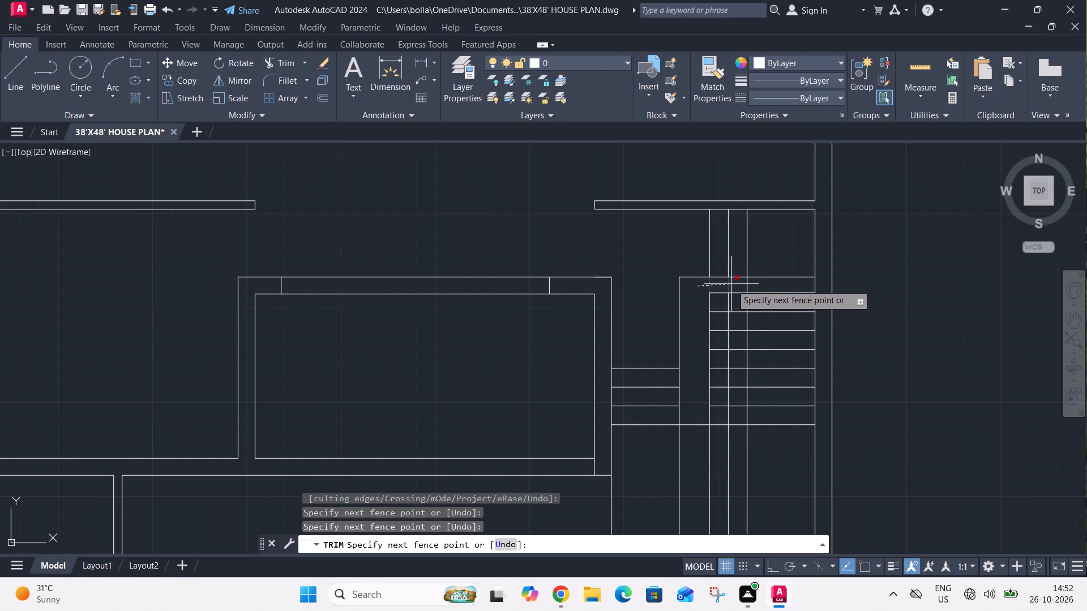
double_click(732, 284)
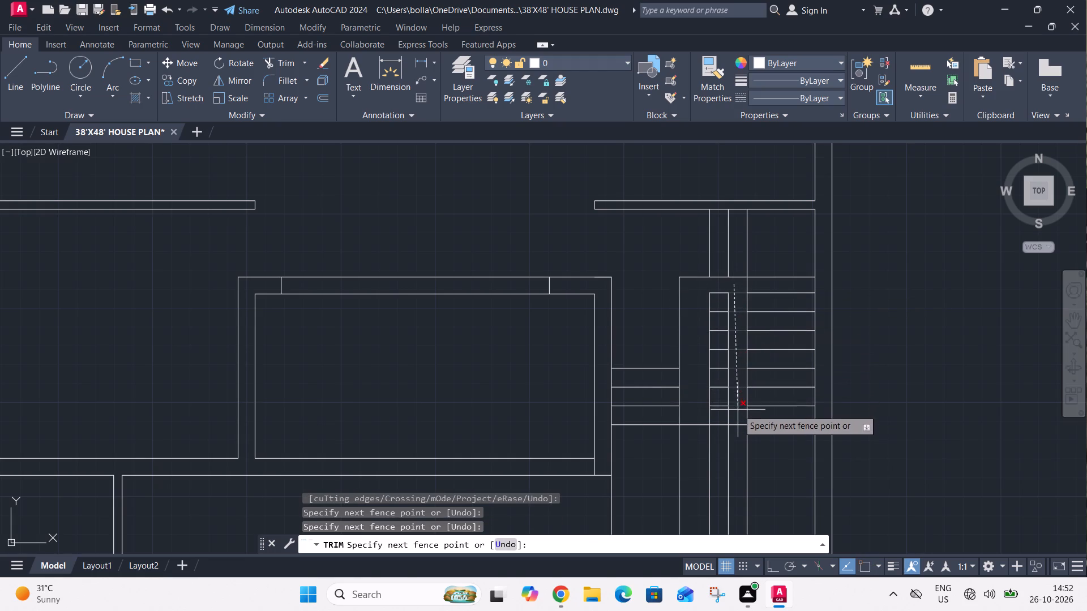
left_click(736, 409)
left_click(735, 410)
left_click(710, 414)
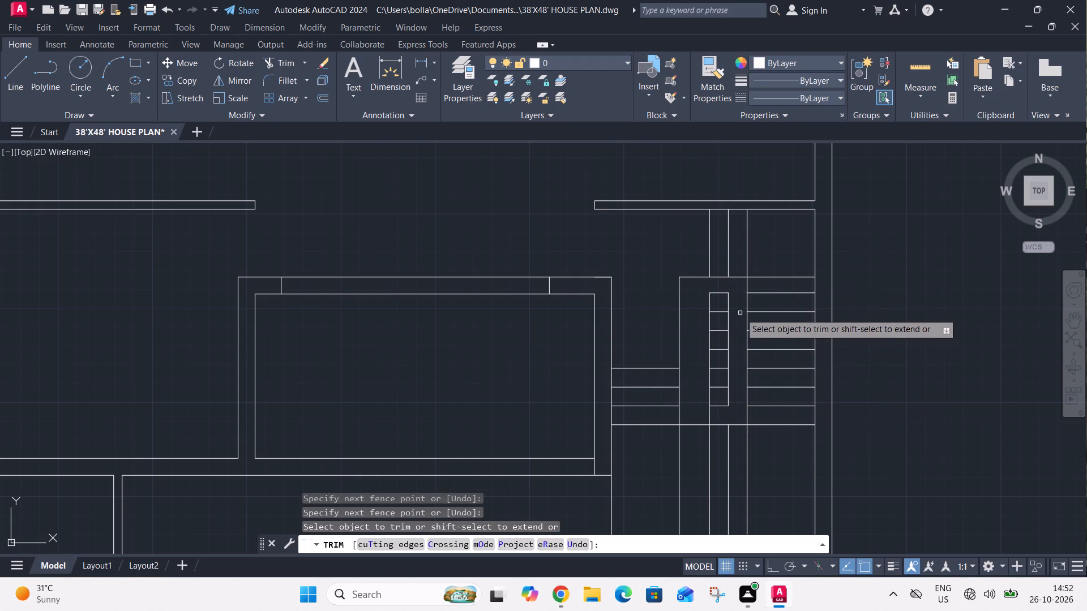
left_click(718, 412)
left_click(709, 416)
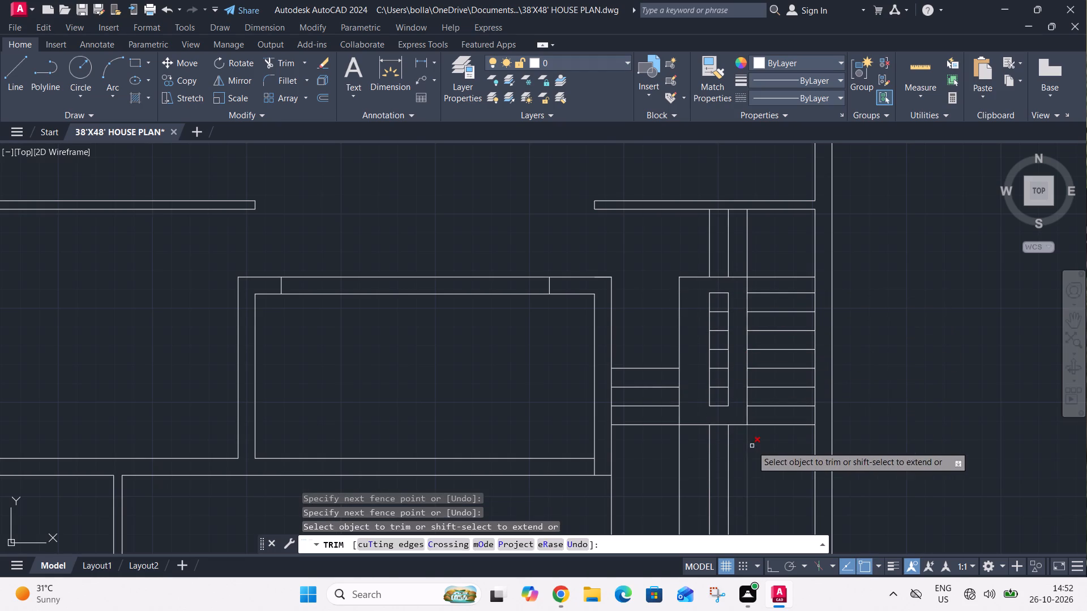
Trim off the four vertical stair lines extending below the stair area's lower horizontal line.
left_click(756, 450)
left_click(670, 458)
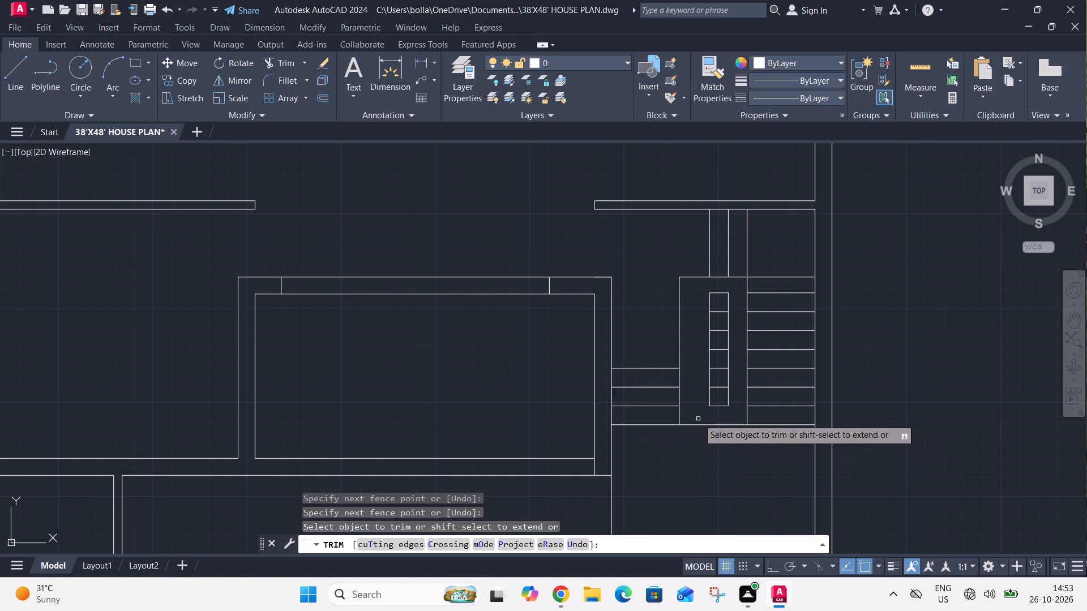
Trim the left flight's vertical edge above its three treads and the adjoining end of the landing line.
left_click(689, 343)
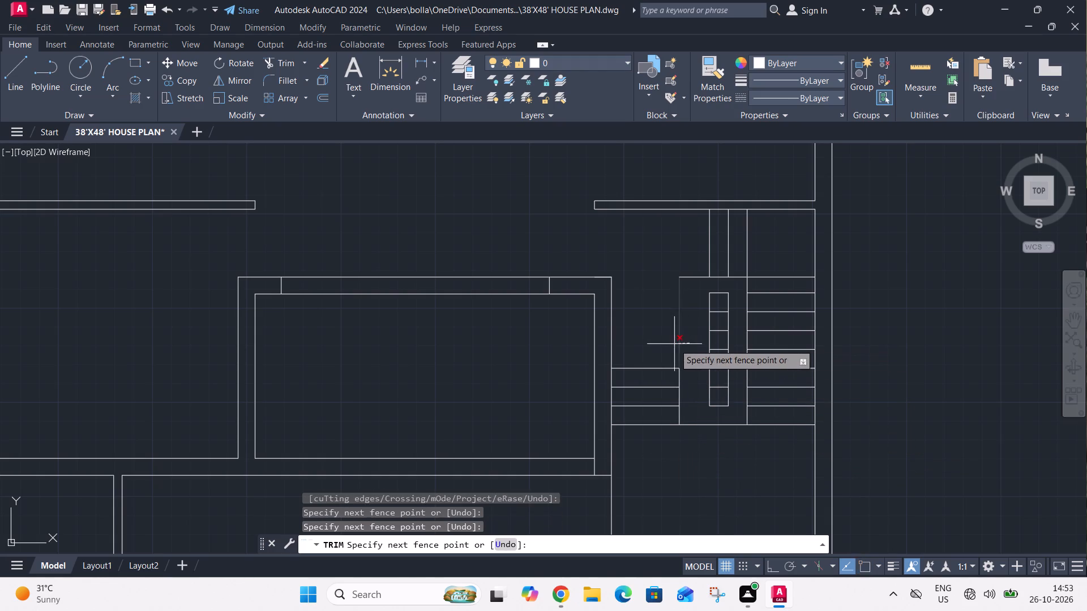
left_click(674, 344)
left_click(691, 279)
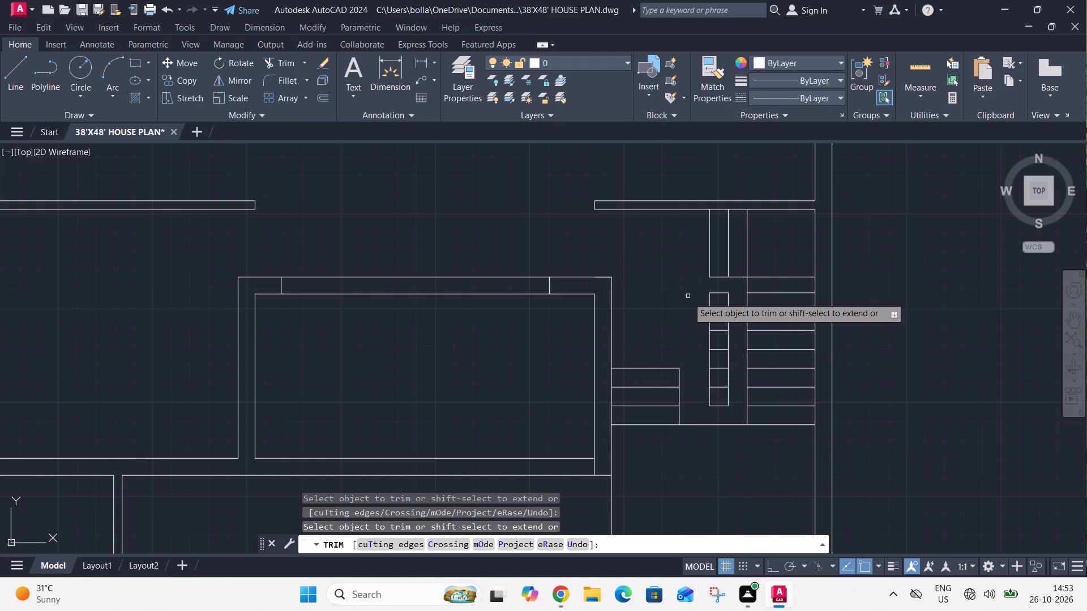
Delete the leftover middle strip of treads with its two vertical edges between the left and right stair flights.
key("Escape")
left_click(696, 285)
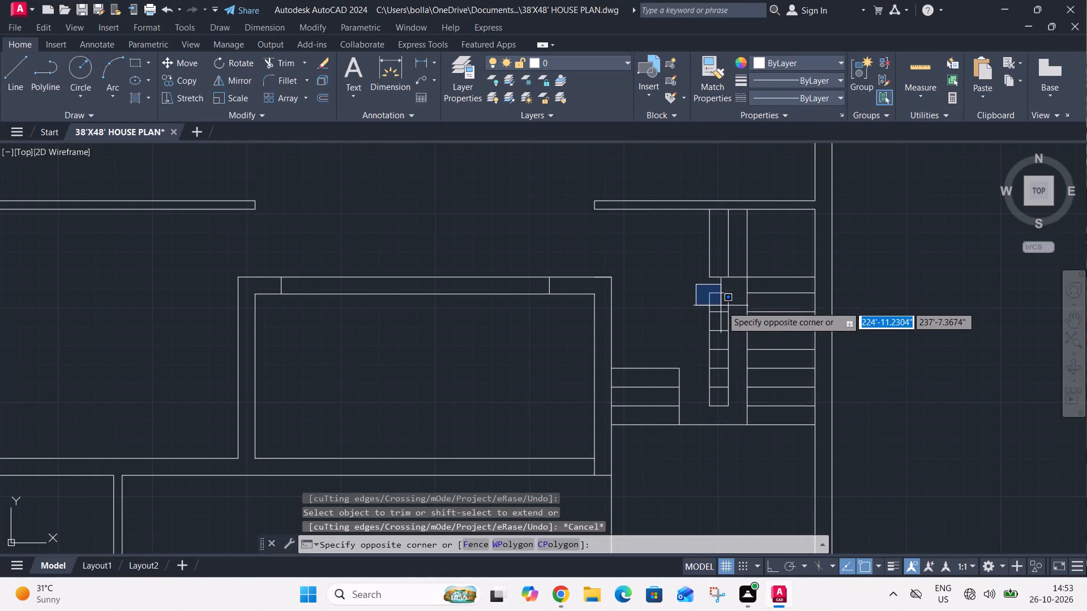
left_click(734, 411)
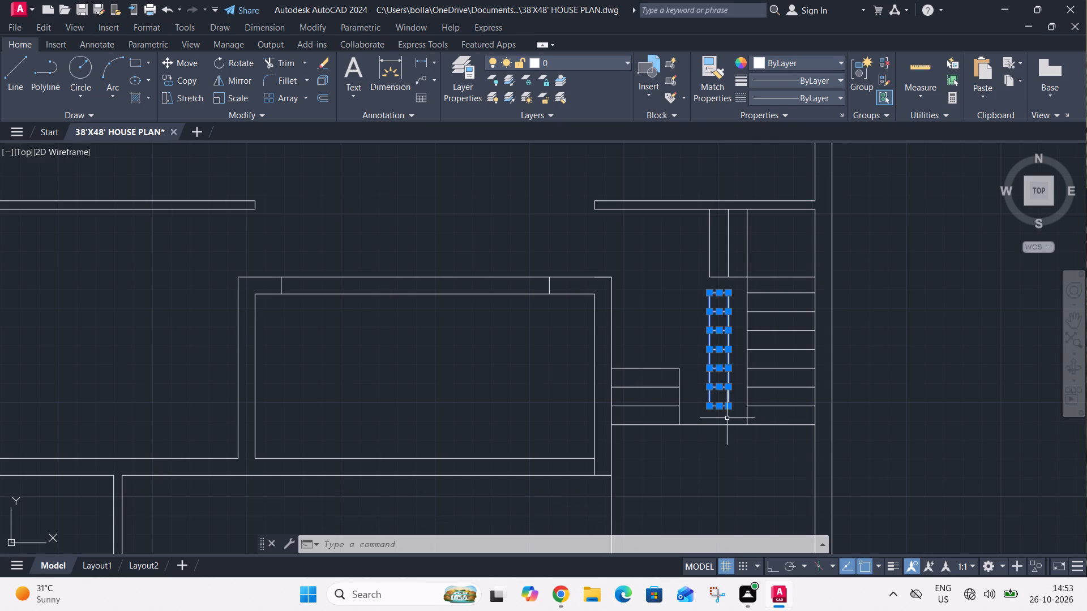
key("Delete")
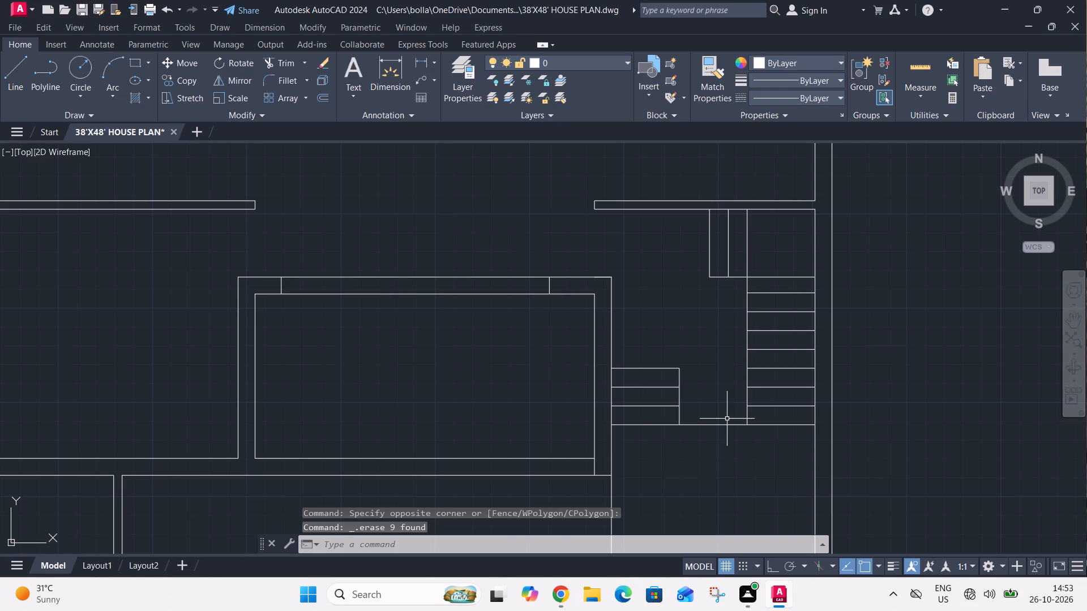
Offset the left flight's inner edge, the stair's lower landing line and the right flight's inner edge 3" toward the stairwell.
scroll(672, 396, "up", 2)
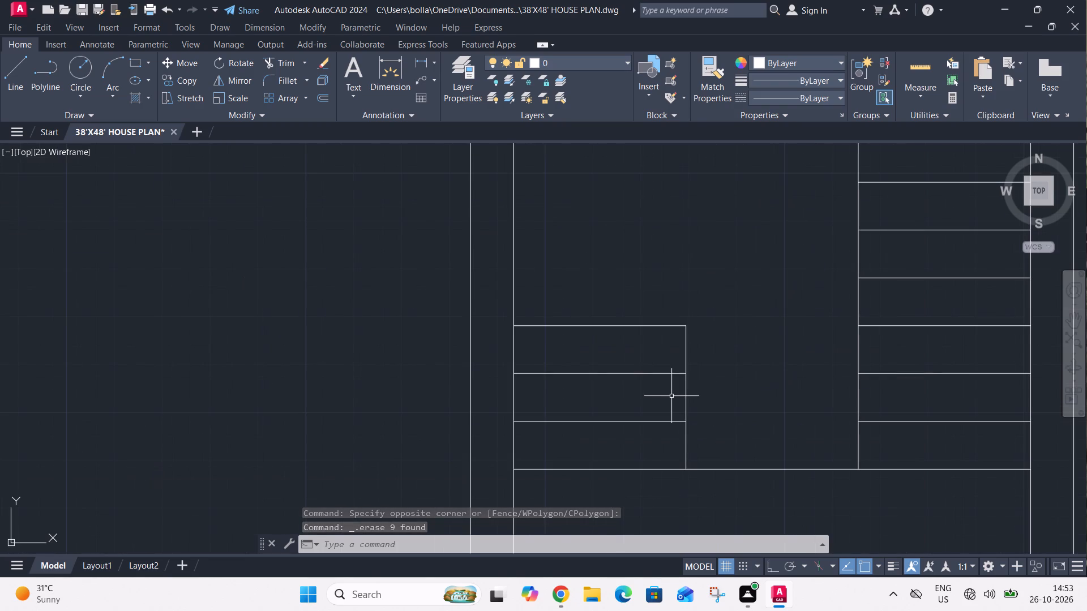
type("O 3")
key("shift+quotedbl")
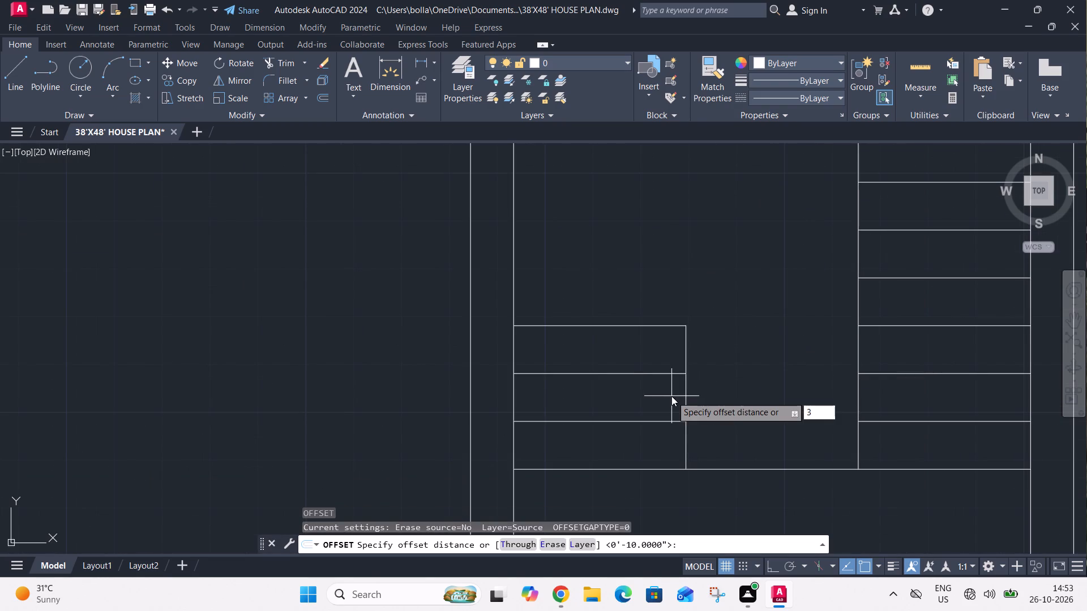
key("Return")
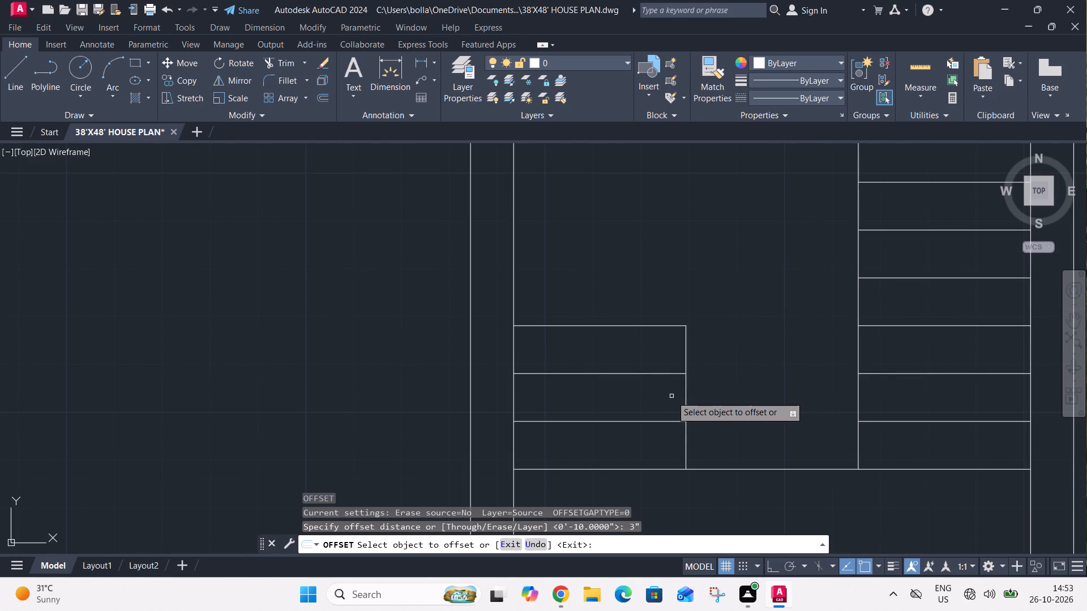
left_click(686, 384)
left_click(695, 384)
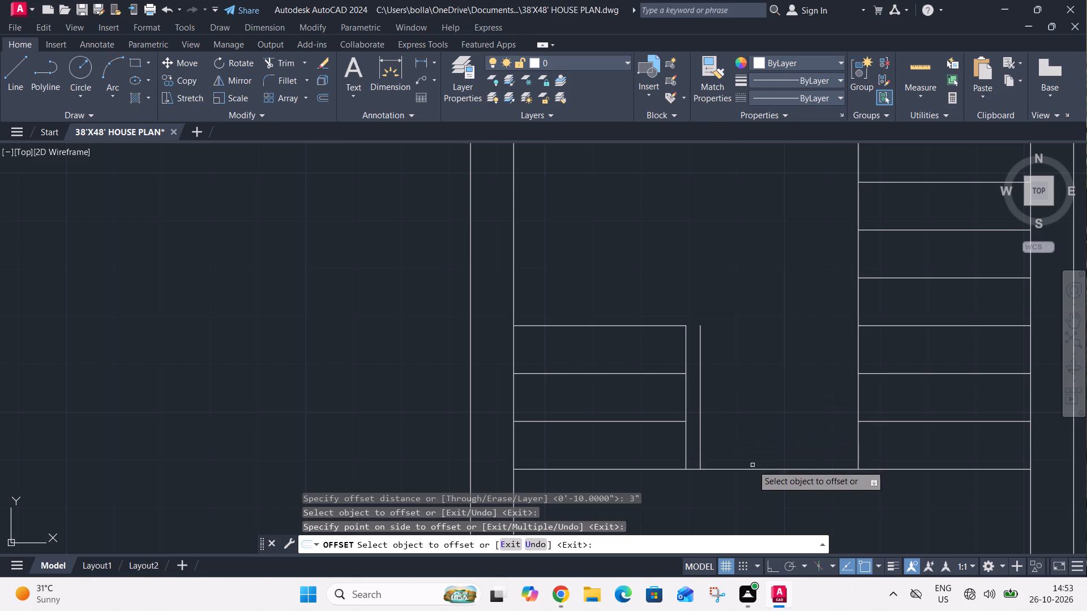
left_click(752, 468)
left_click(751, 457)
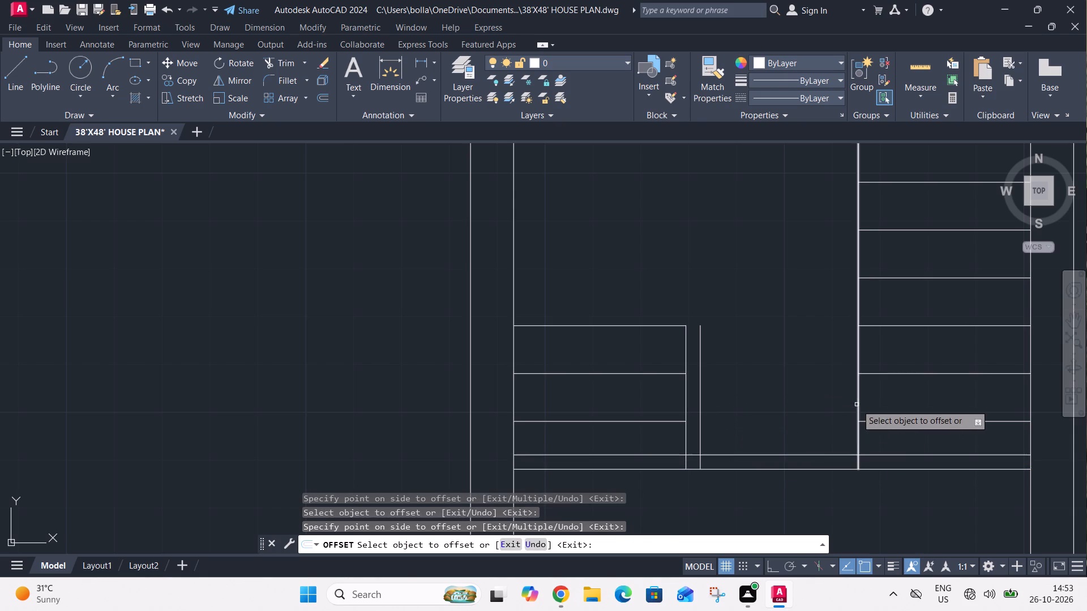
left_click(857, 405)
left_click(826, 405)
Offset the upper landing line below the two short upper treads 3" downward into the stairwell.
scroll(826, 388, "down", 3)
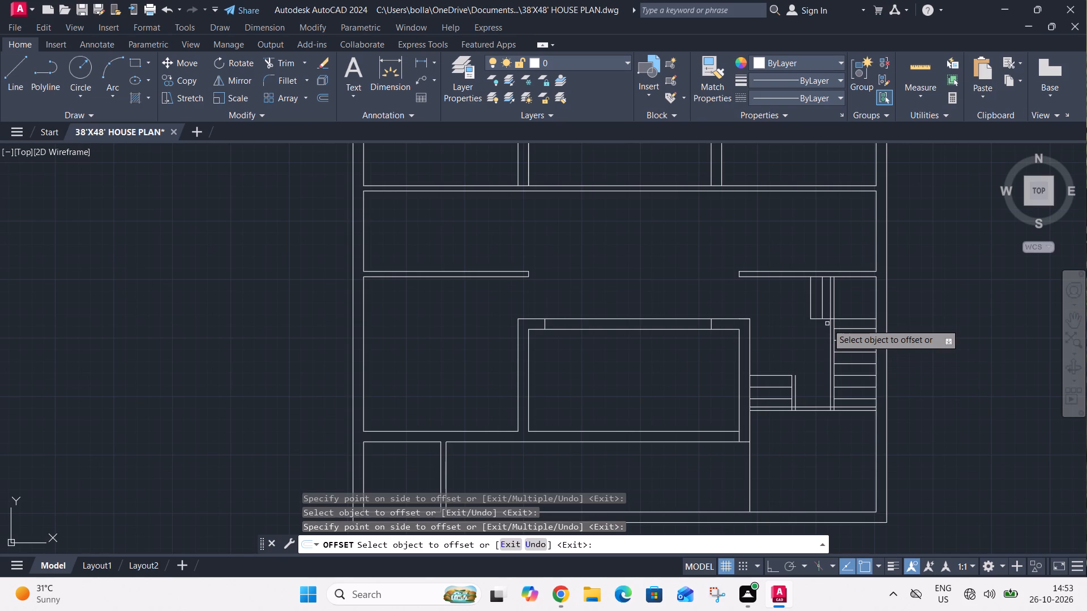
key("8")
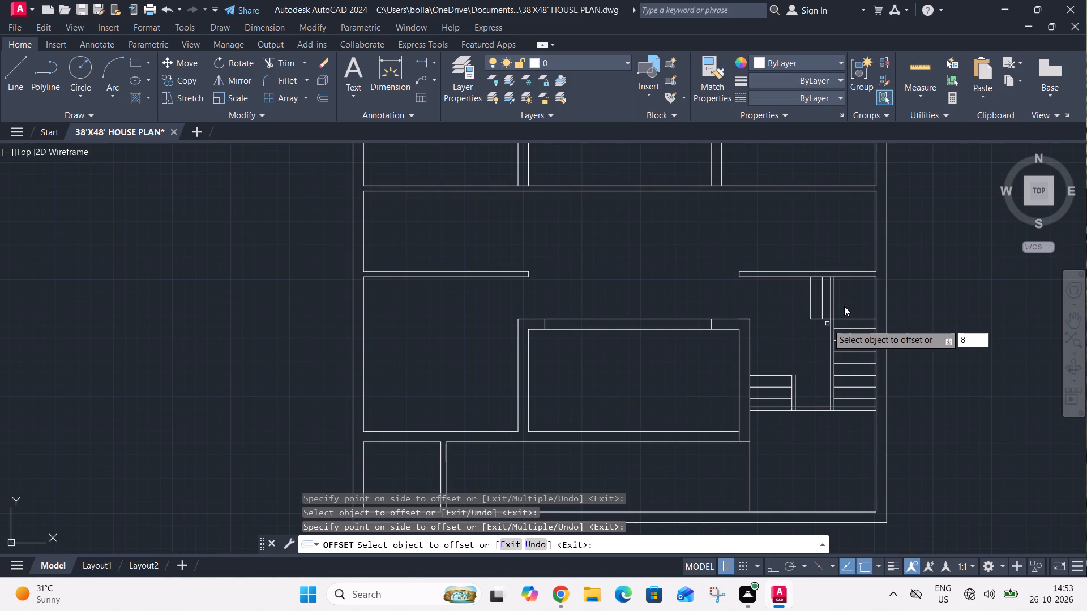
key("BackSpace")
key("space")
left_click(819, 318)
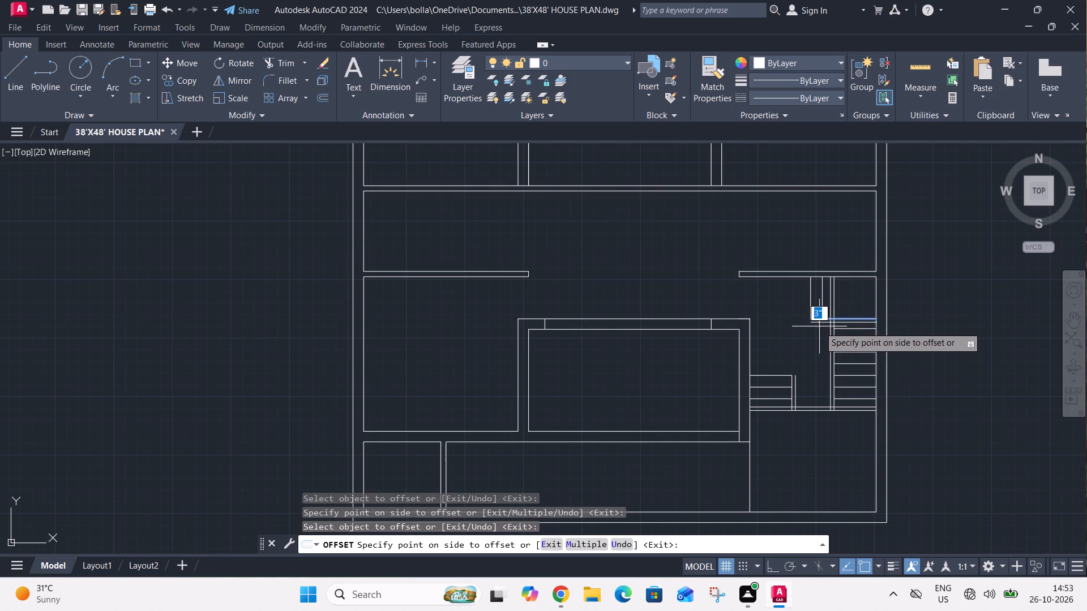
scroll(819, 326, "up", 3)
left_click(818, 326)
key("Escape")
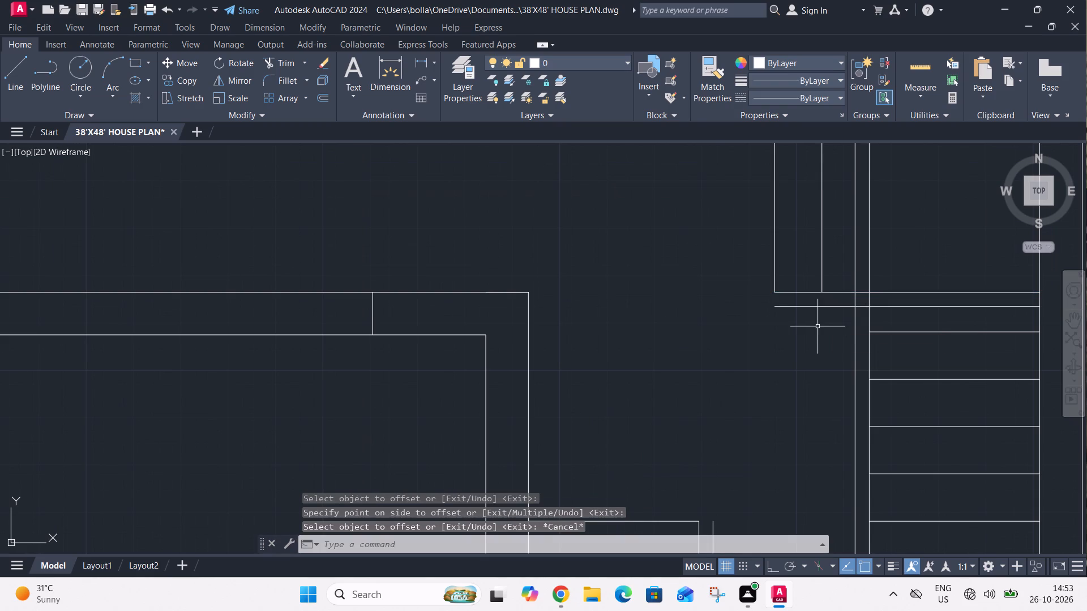
Trim the 3" vertical offset line above the upper landing line and the 3" horizontal offset line across the right flight.
type("TE")
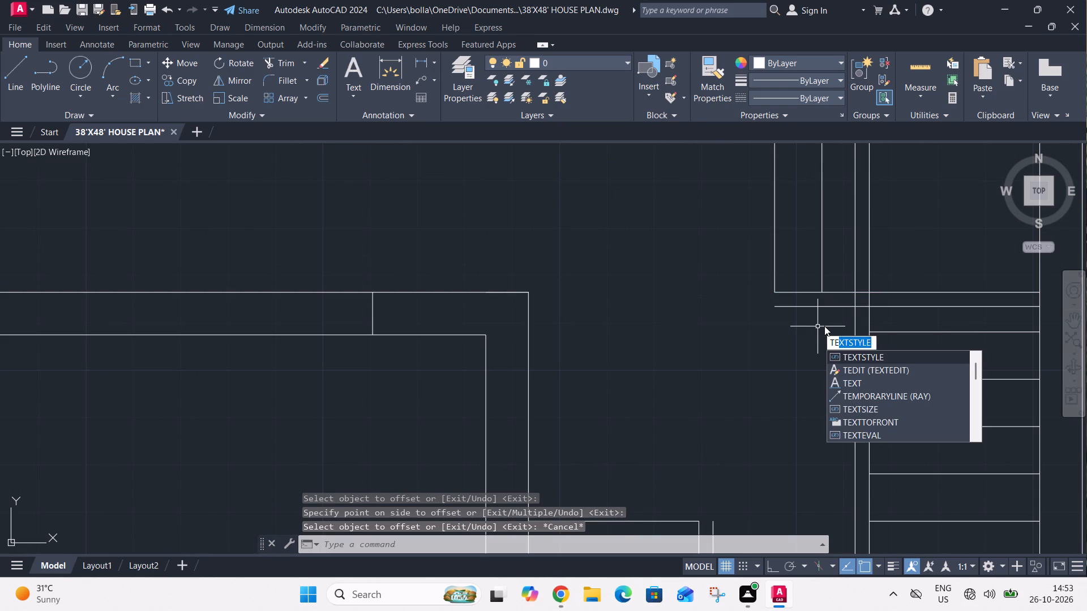
key("BackSpace")
key("BackSpace")
type("R")
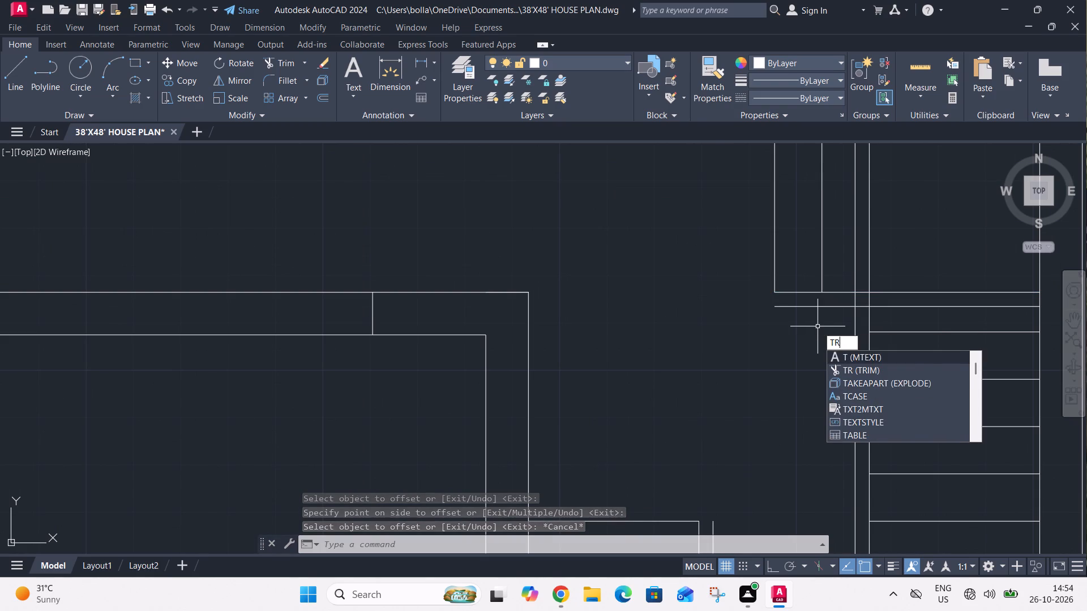
key("space")
left_click(857, 266)
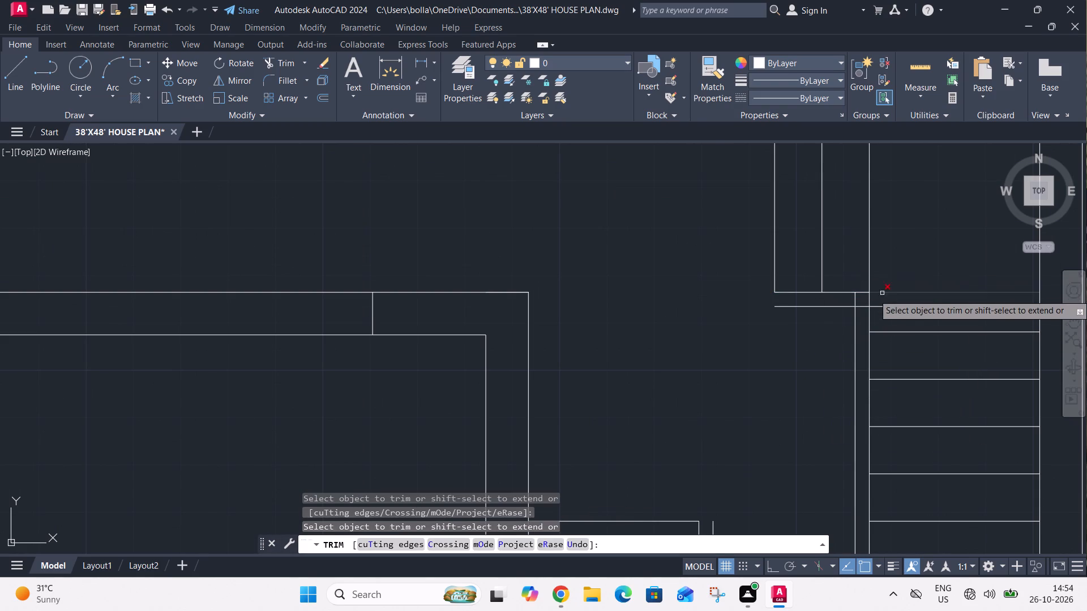
left_click(888, 303)
left_click(888, 309)
Trim the lower 3" offset line across both flights and the overlapping offset ends at both lower stairwell corners.
scroll(885, 286, "down", 2)
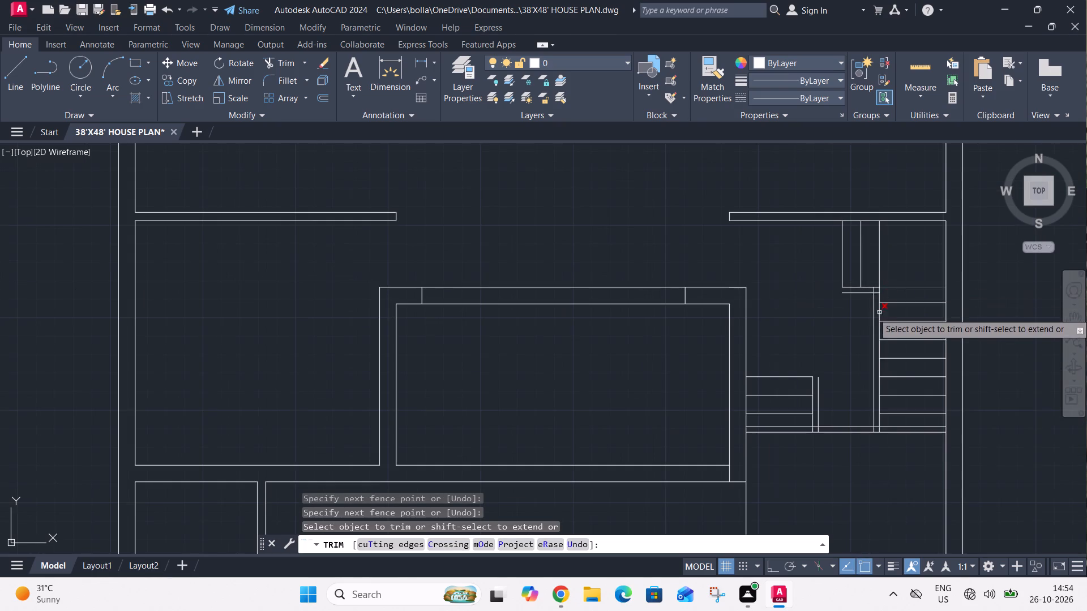
left_click(887, 426)
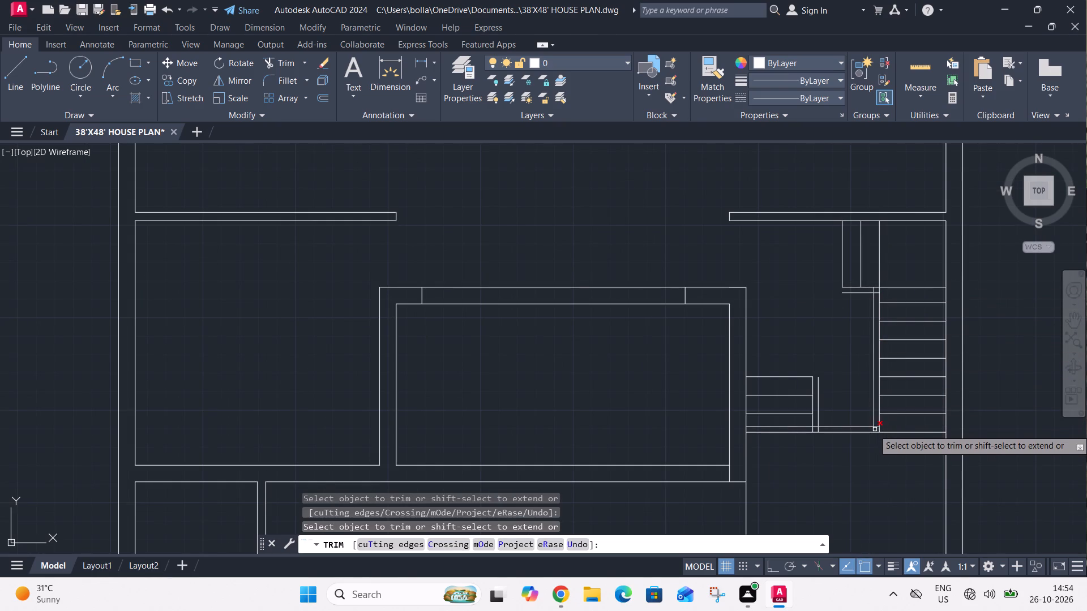
scroll(875, 429, "up", 2)
left_click(874, 429)
left_click(865, 431)
left_click(871, 423)
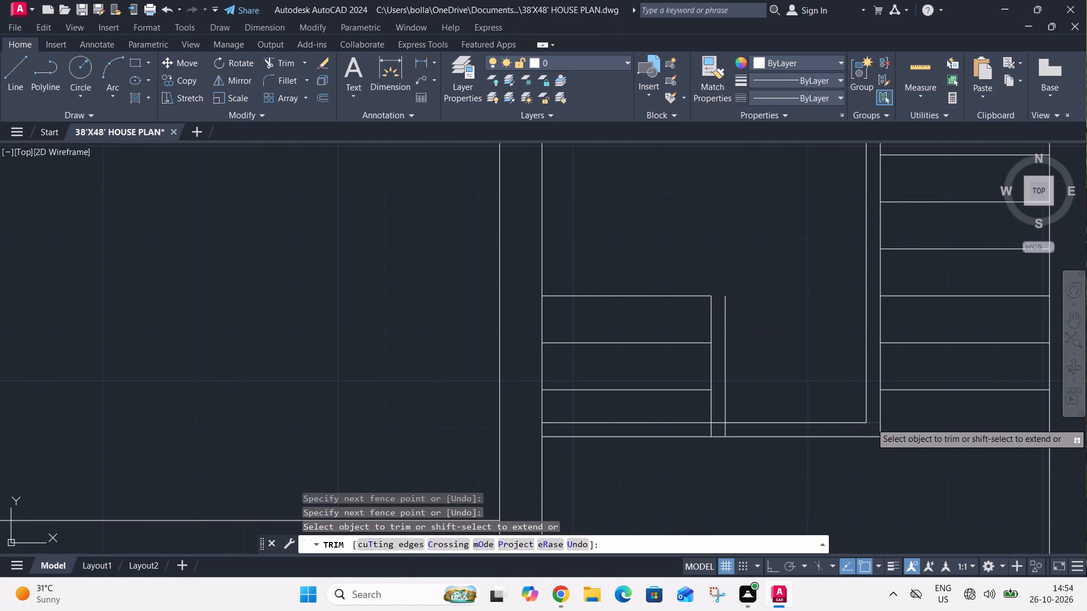
left_click(737, 432)
left_click(721, 432)
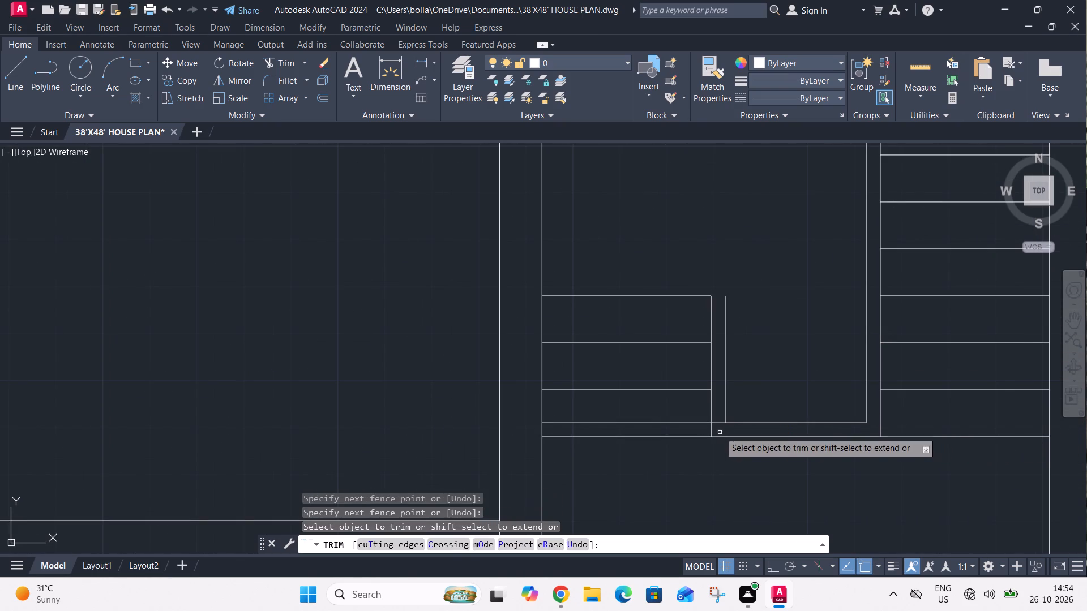
left_click(718, 423)
left_click(677, 430)
left_click(679, 418)
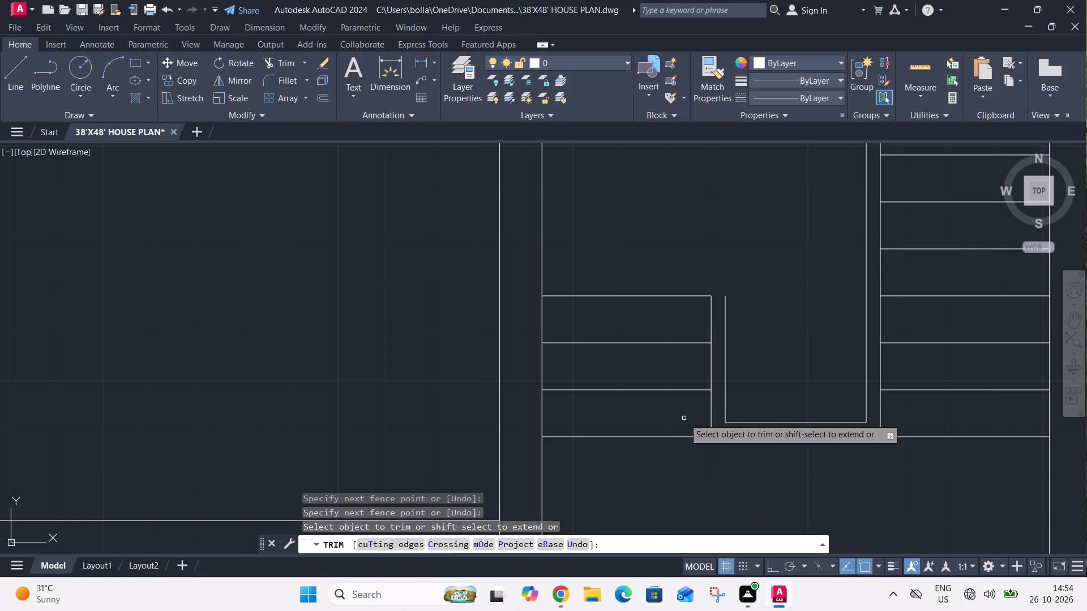
Extend the left flight's top tread line and the upper flight's outer vertical edge to meet the 3" offset lines.
key("Escape")
type("EX")
key("space")
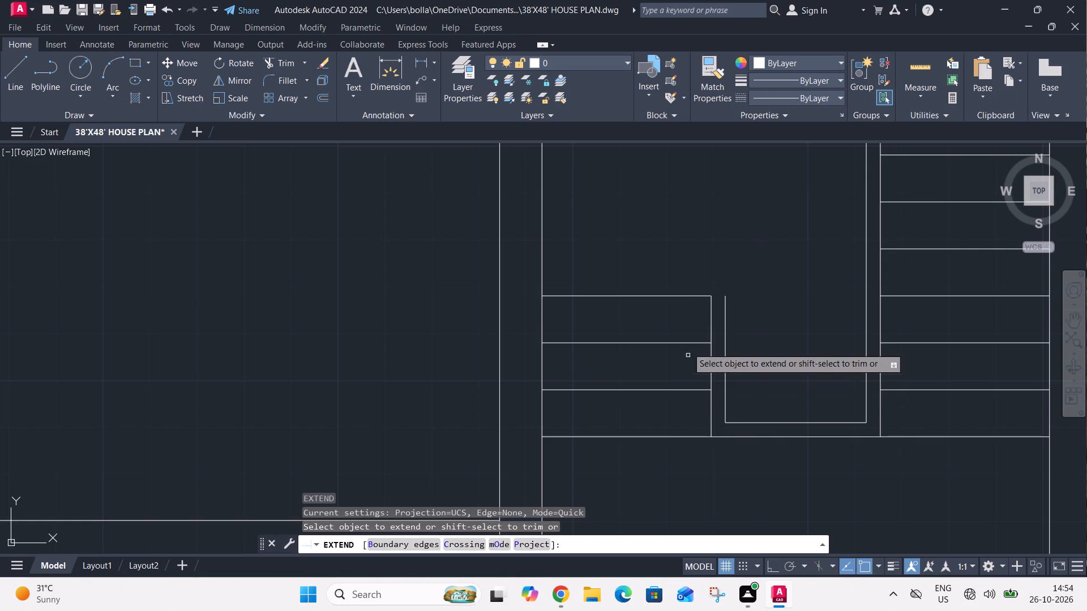
left_click(689, 295)
scroll(721, 343, "down", 2)
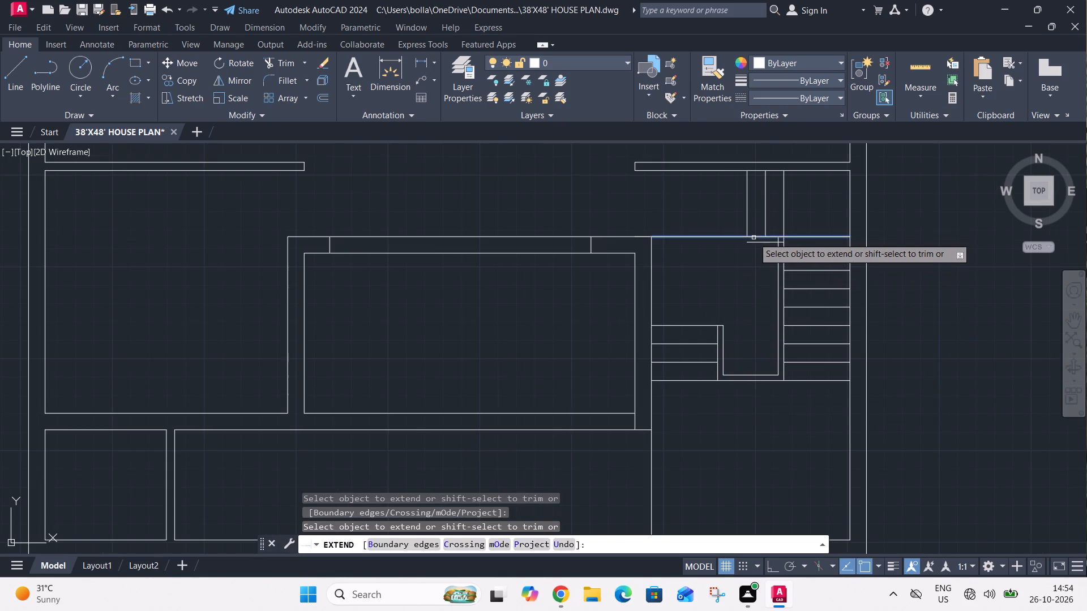
scroll(751, 241, "up", 2)
left_click(737, 223)
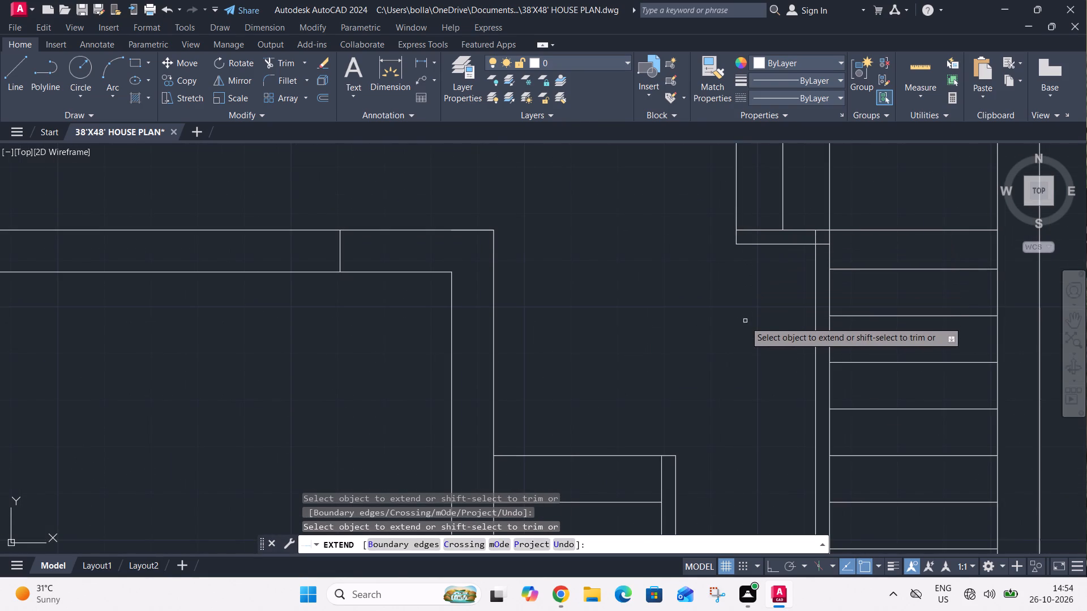
key("Escape")
Trim the two overlapping ends where the 3" offset lines cross at the upper corner beside the right flight.
key("t")
key("r")
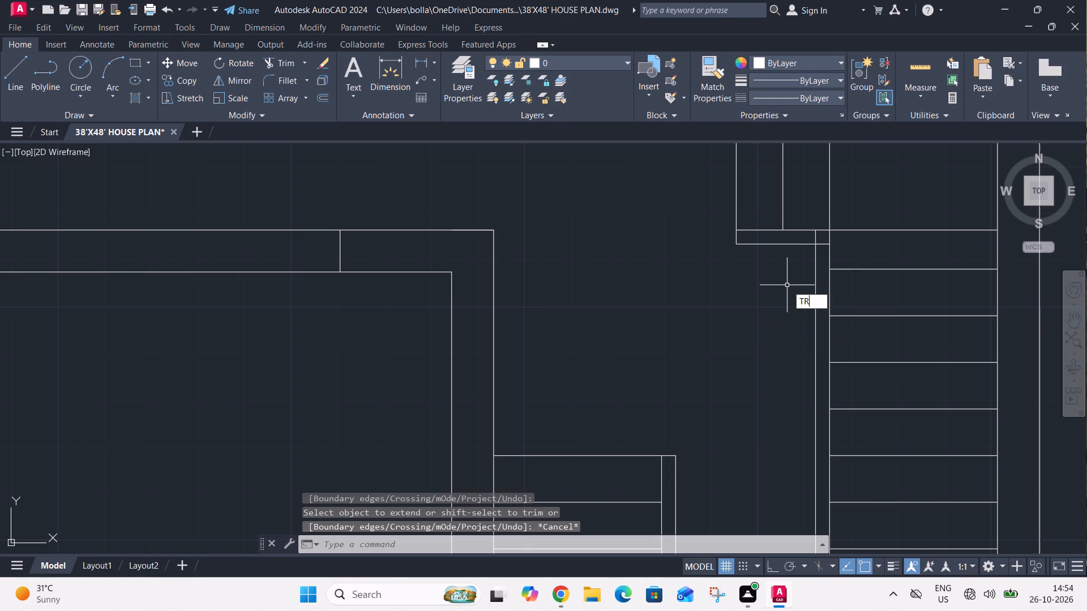
key("space")
left_click(823, 238)
left_click(820, 251)
left_click(820, 238)
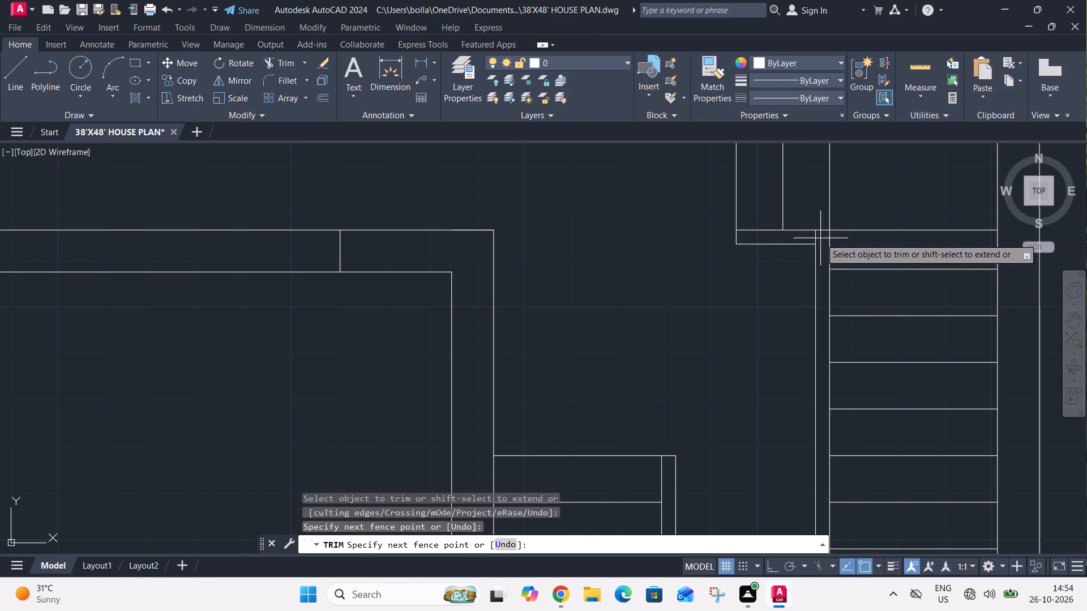
left_click(803, 238)
key("Escape")
scroll(803, 241, "down", 3)
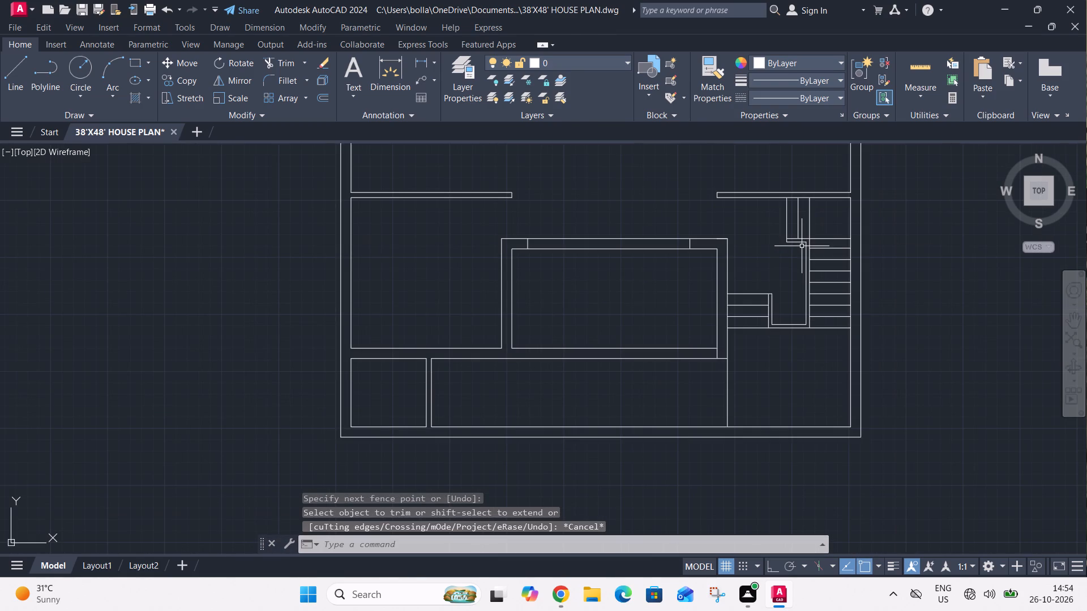
Draw the stair direction polyline from the upper flight's outer edge, down the right flight, across the landing and up into the left flight's top tread.
key("p")
key("l")
key("space")
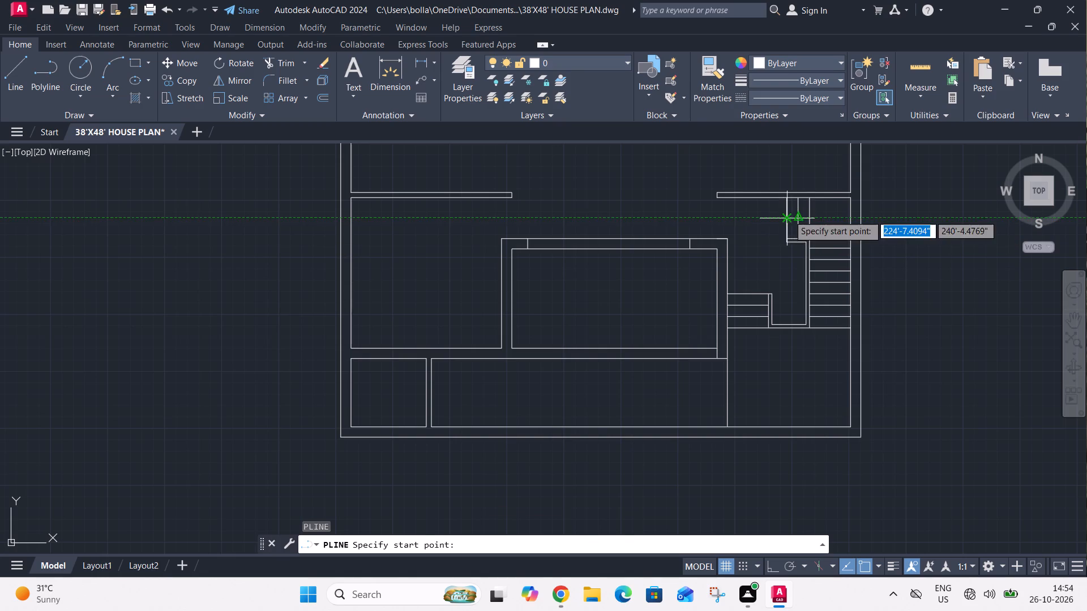
left_click(789, 215)
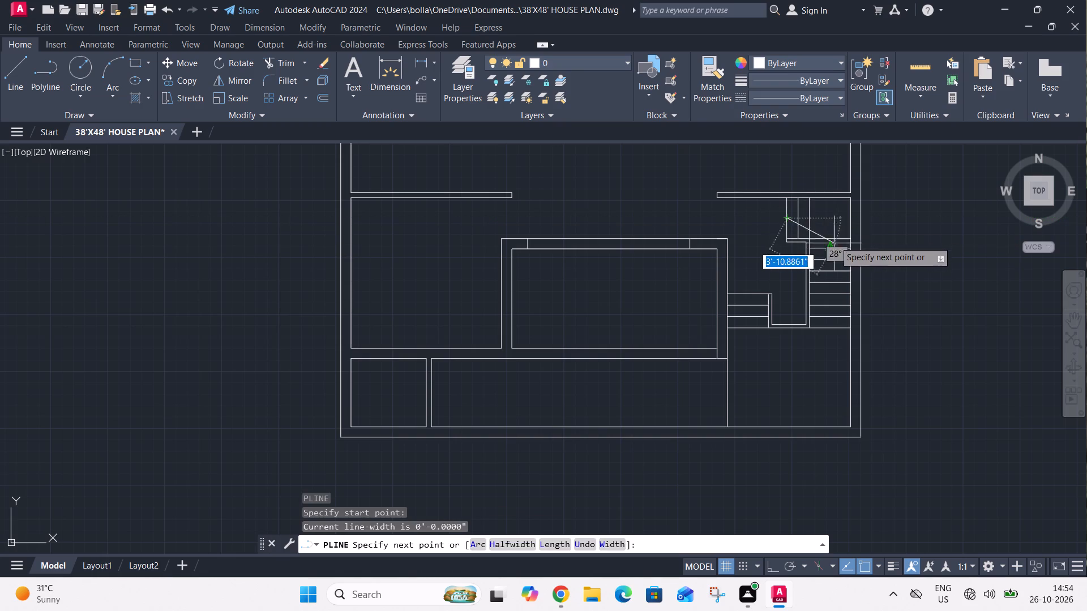
left_click(831, 218)
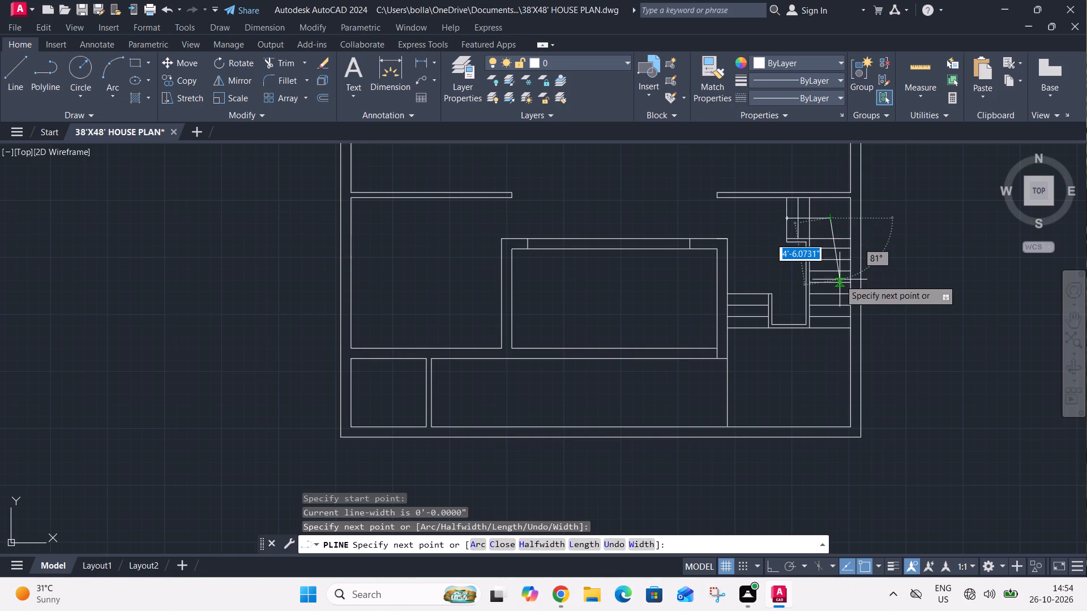
left_click(831, 367)
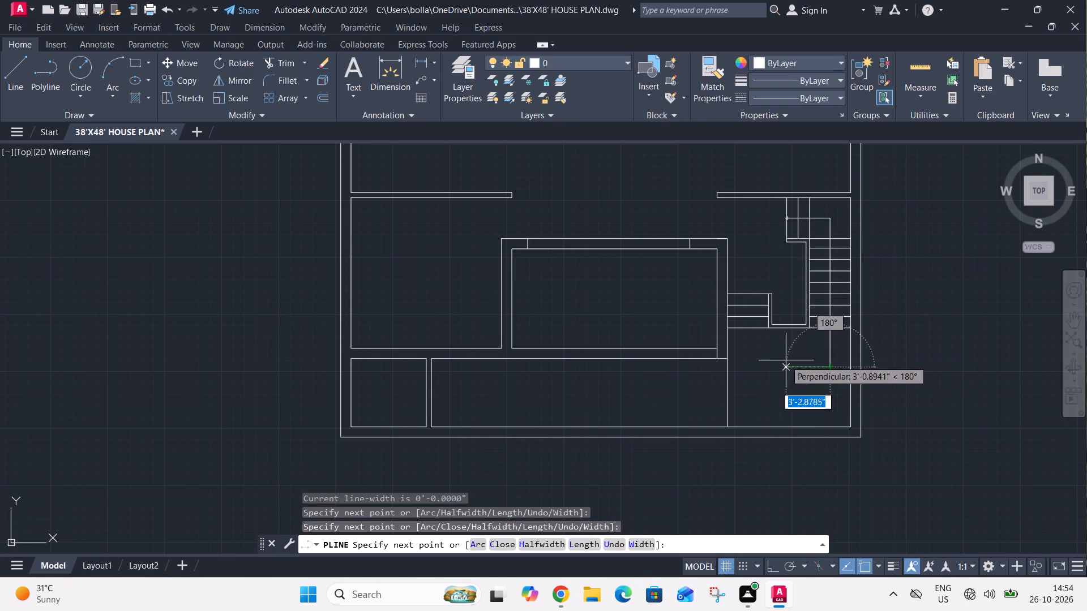
left_click(750, 368)
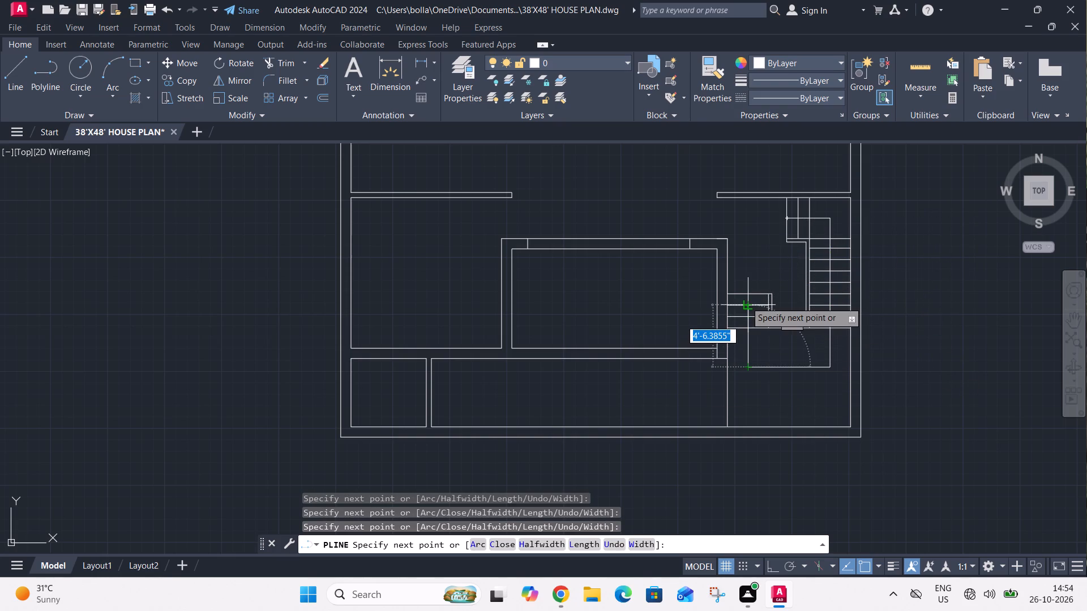
scroll(746, 302, "up", 3)
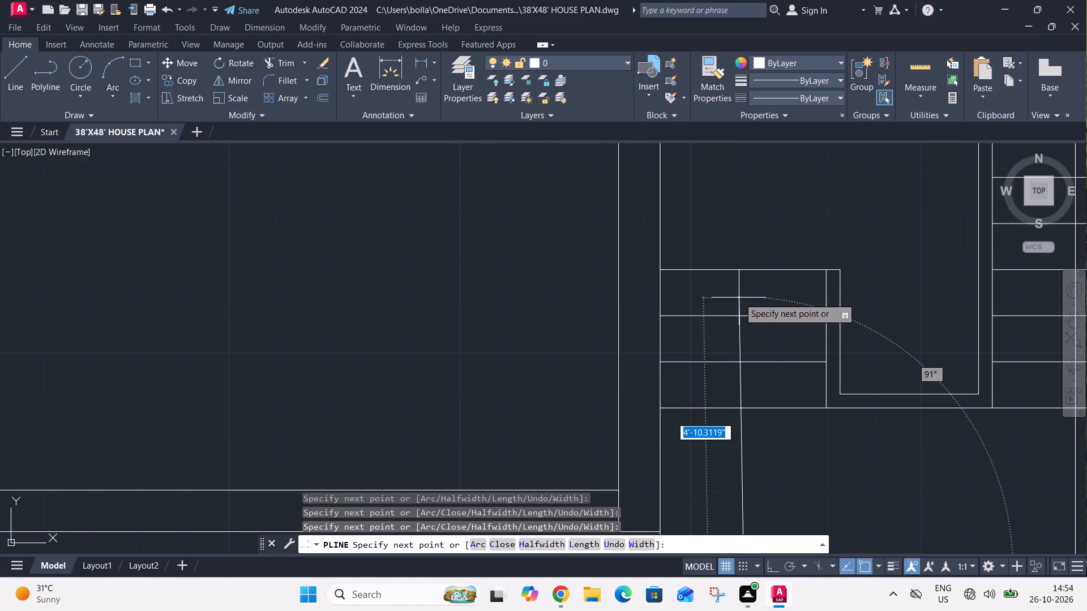
key("F8")
left_click(740, 298)
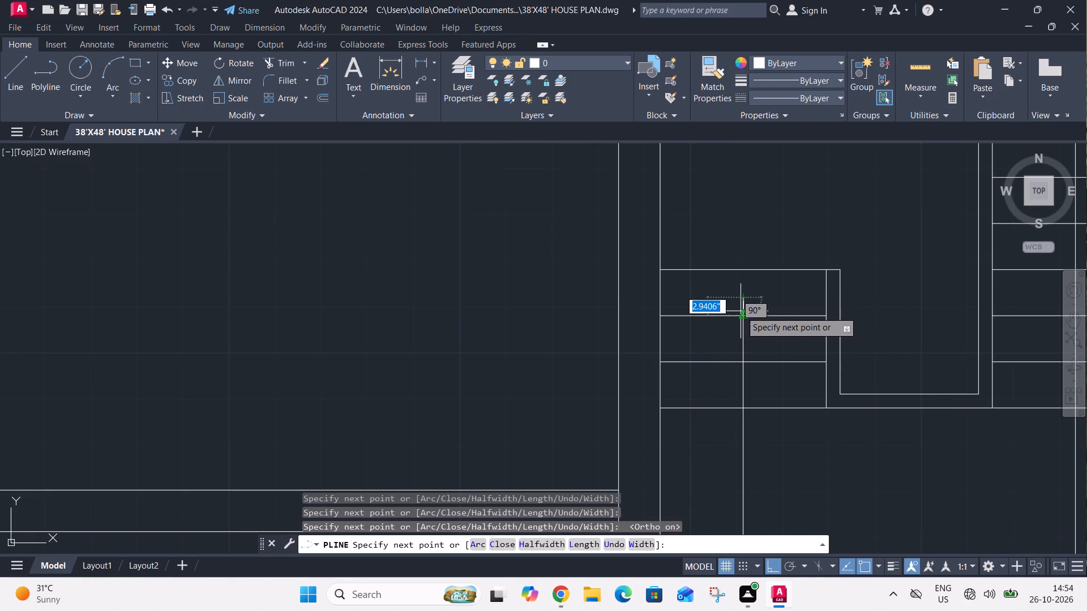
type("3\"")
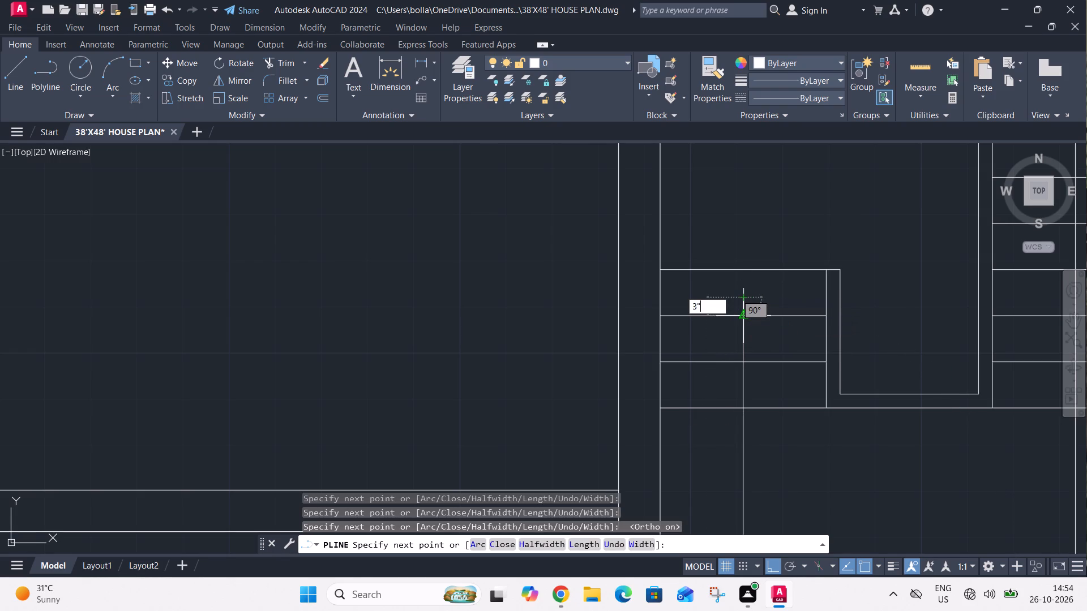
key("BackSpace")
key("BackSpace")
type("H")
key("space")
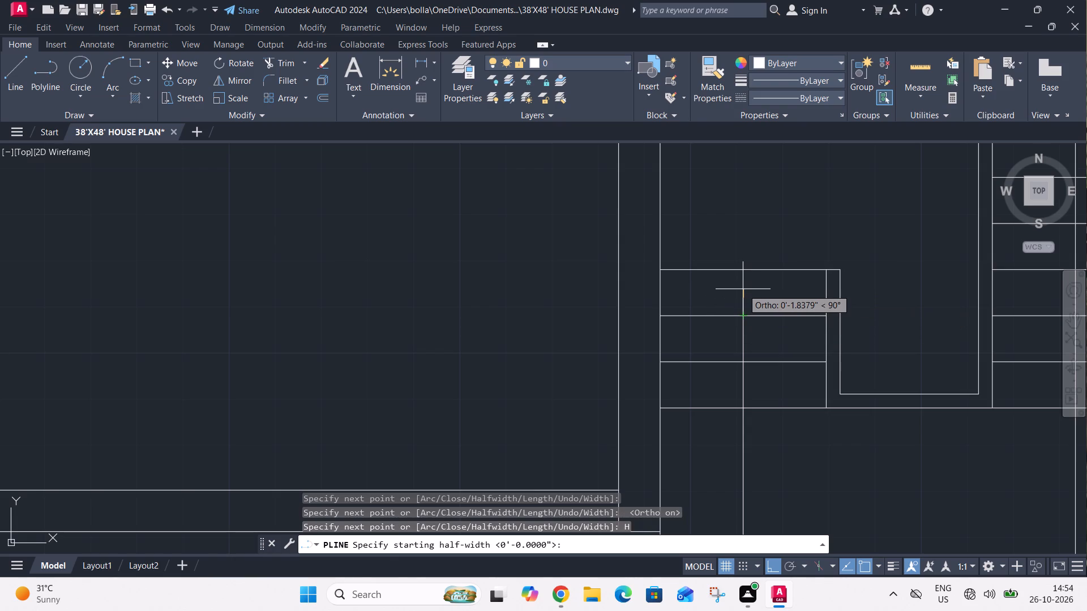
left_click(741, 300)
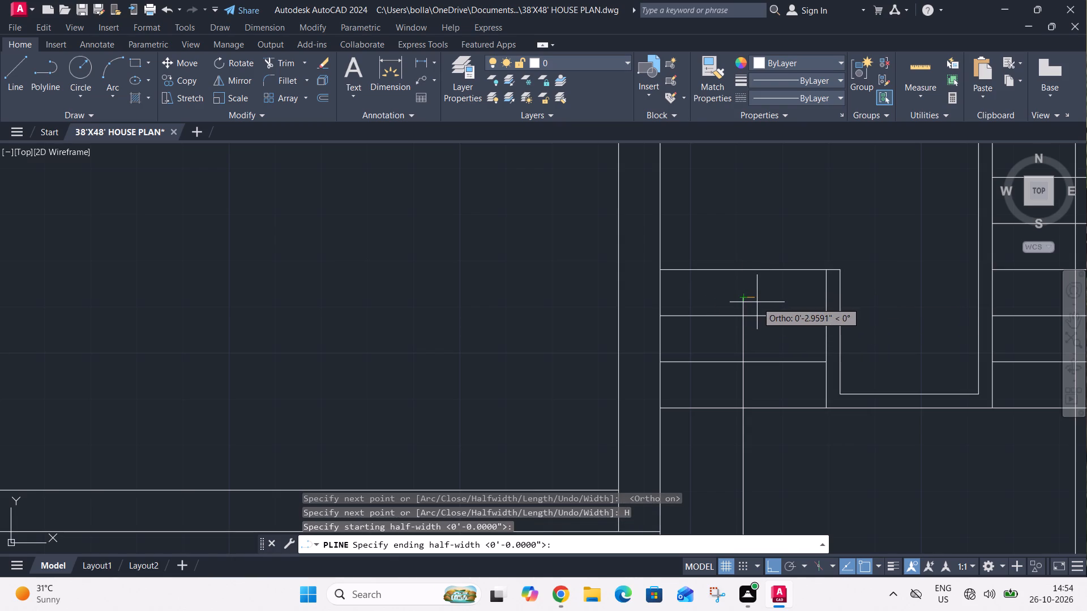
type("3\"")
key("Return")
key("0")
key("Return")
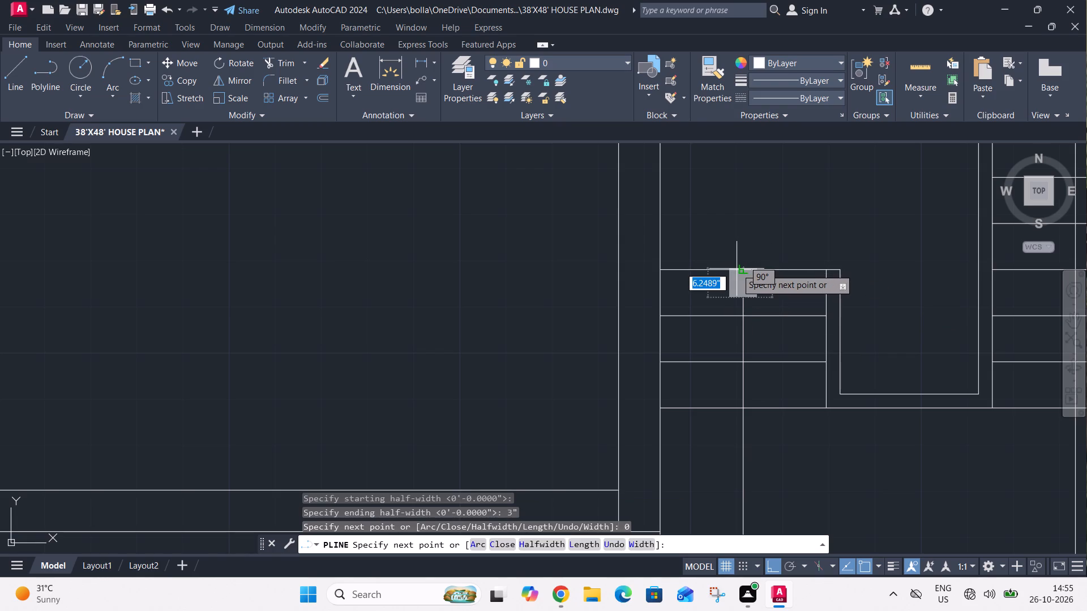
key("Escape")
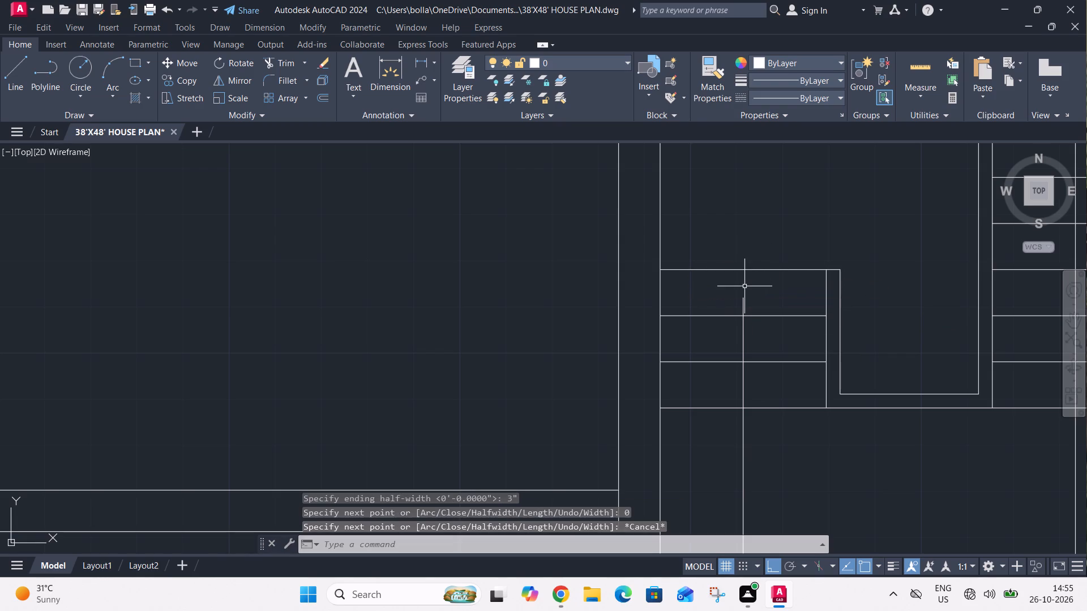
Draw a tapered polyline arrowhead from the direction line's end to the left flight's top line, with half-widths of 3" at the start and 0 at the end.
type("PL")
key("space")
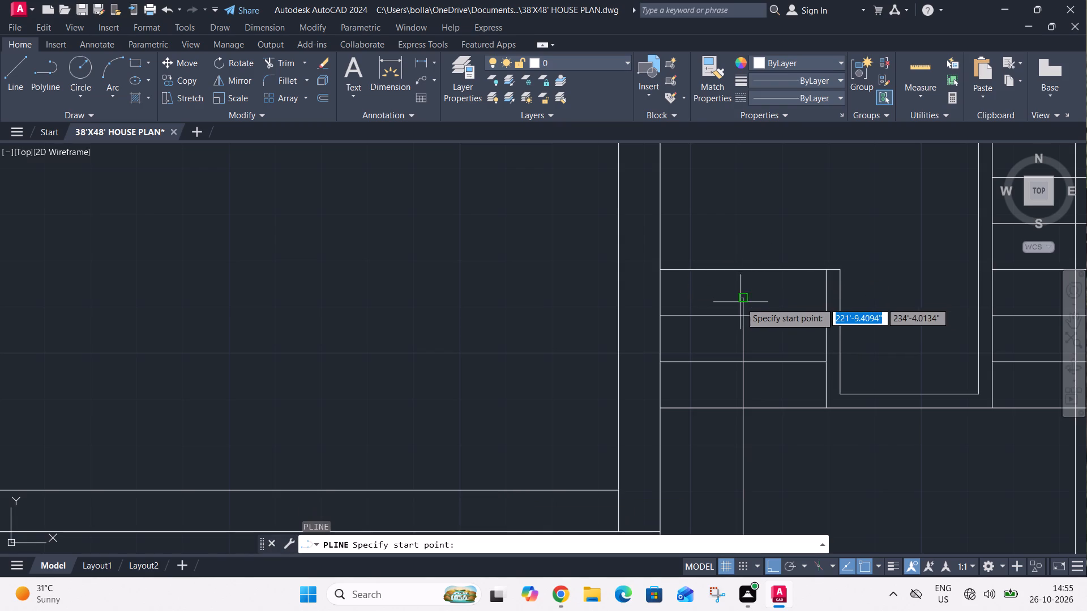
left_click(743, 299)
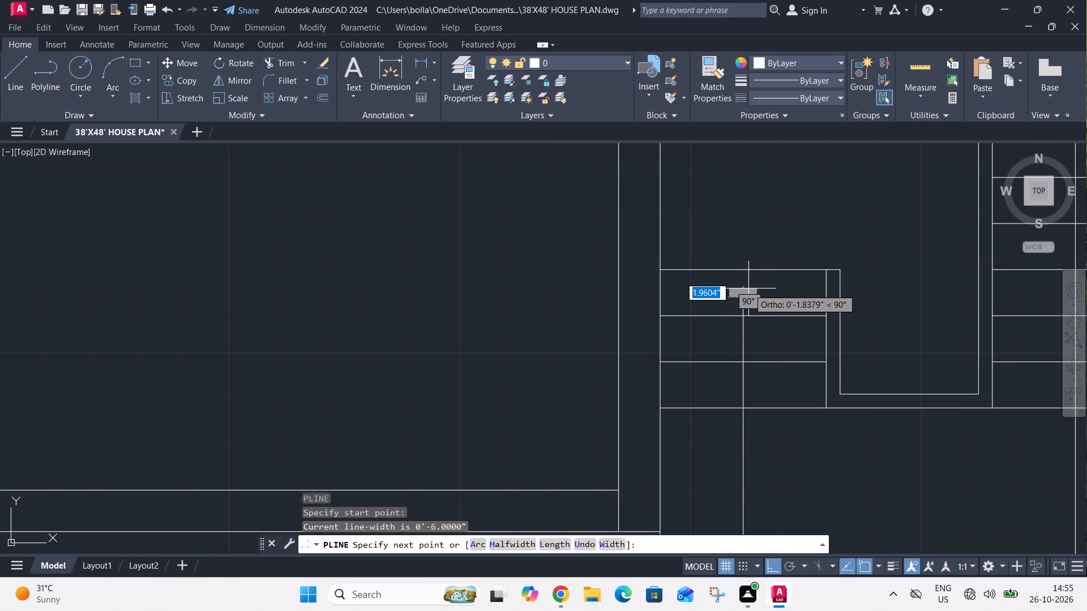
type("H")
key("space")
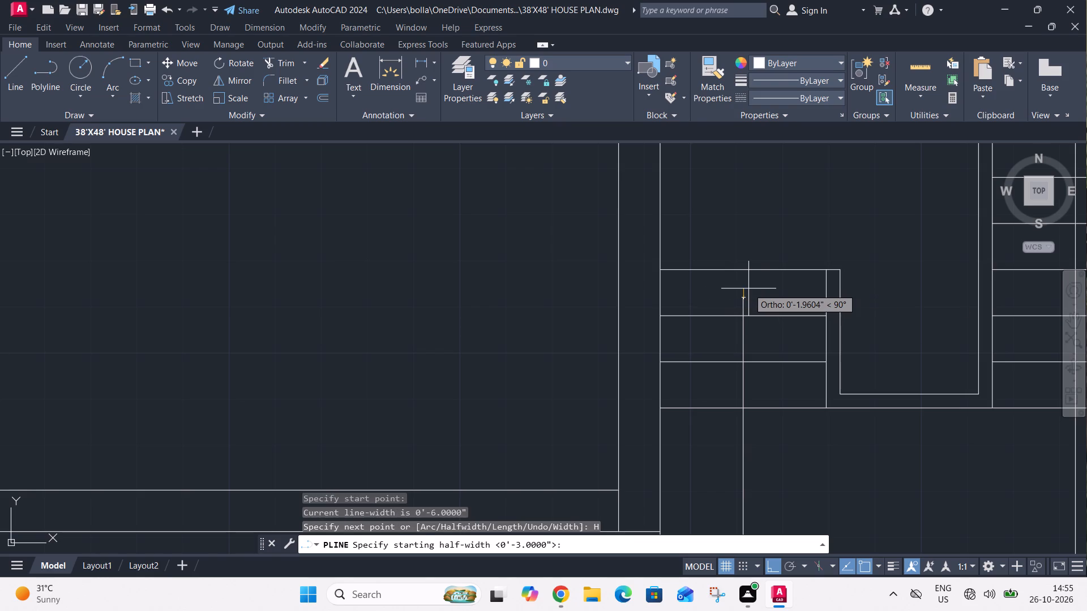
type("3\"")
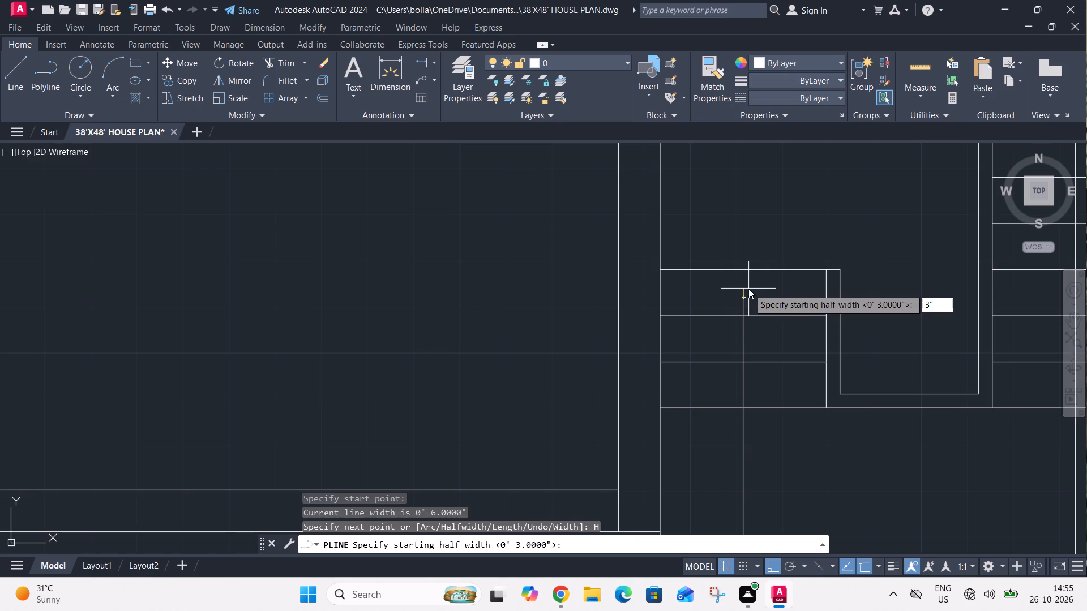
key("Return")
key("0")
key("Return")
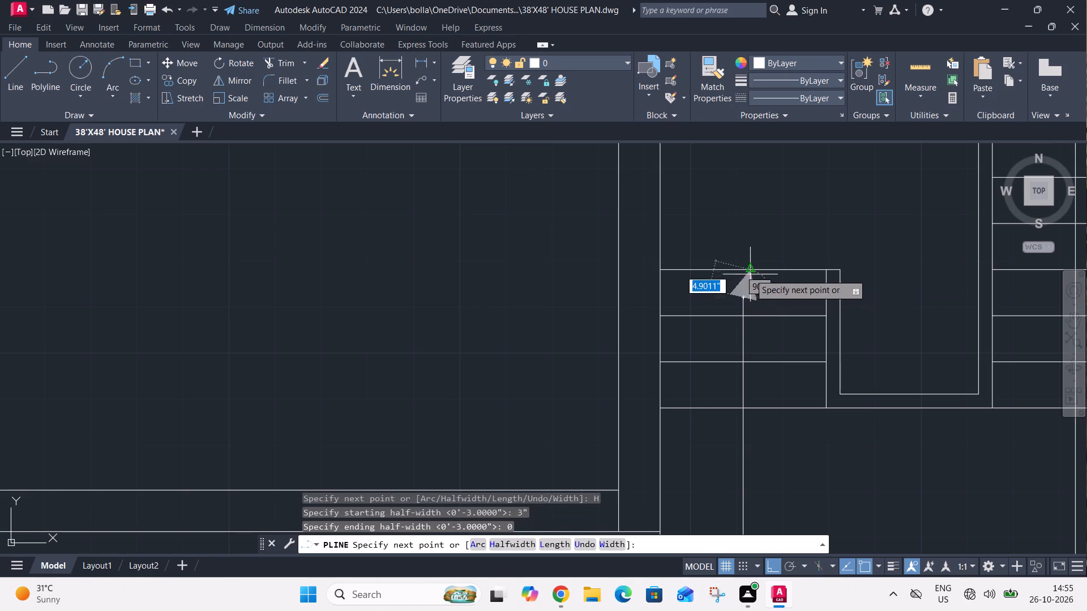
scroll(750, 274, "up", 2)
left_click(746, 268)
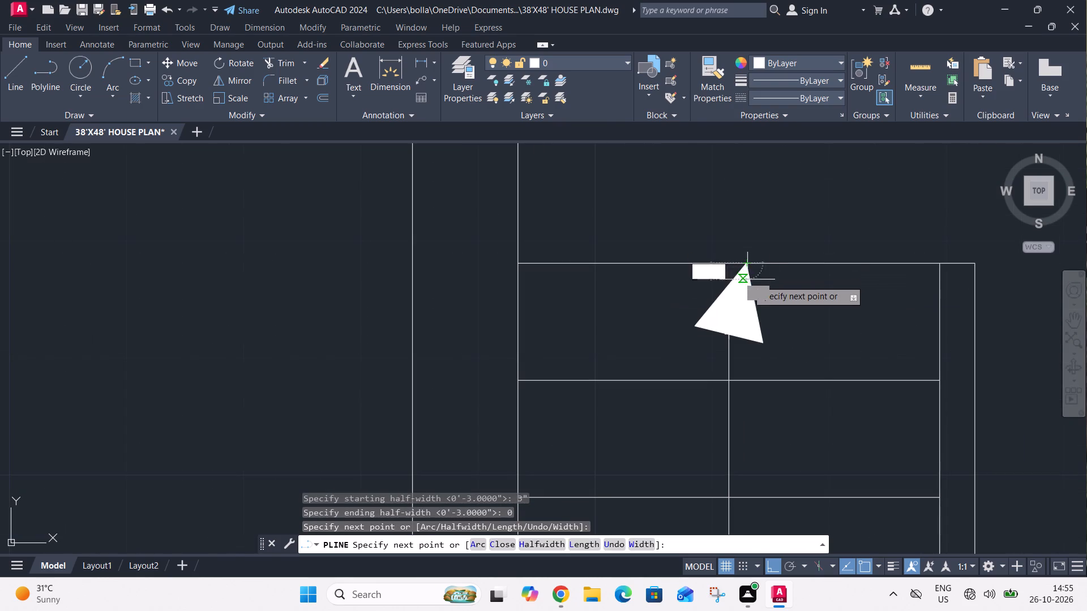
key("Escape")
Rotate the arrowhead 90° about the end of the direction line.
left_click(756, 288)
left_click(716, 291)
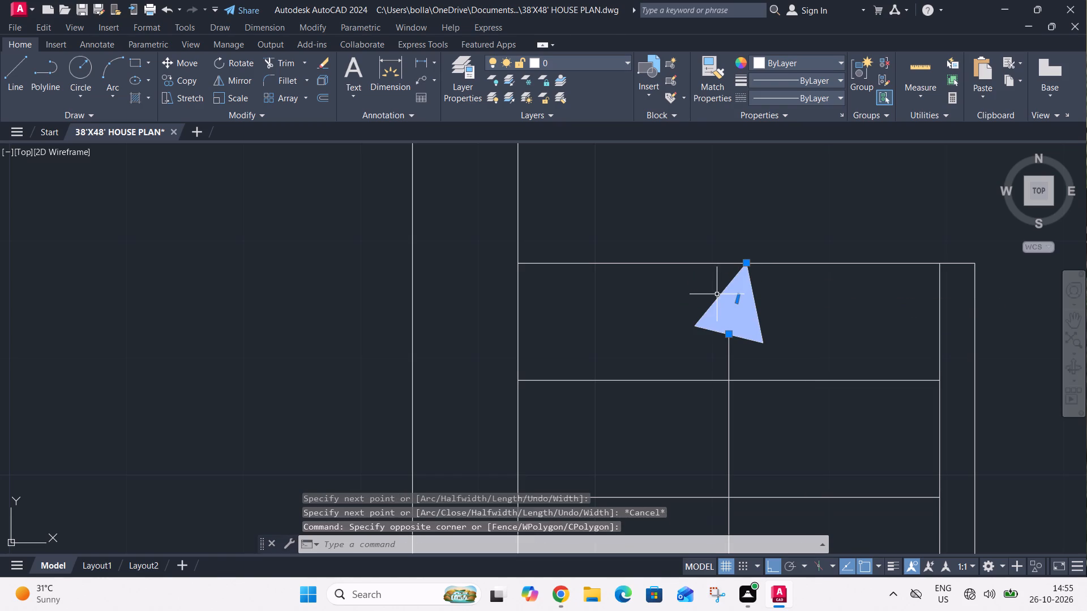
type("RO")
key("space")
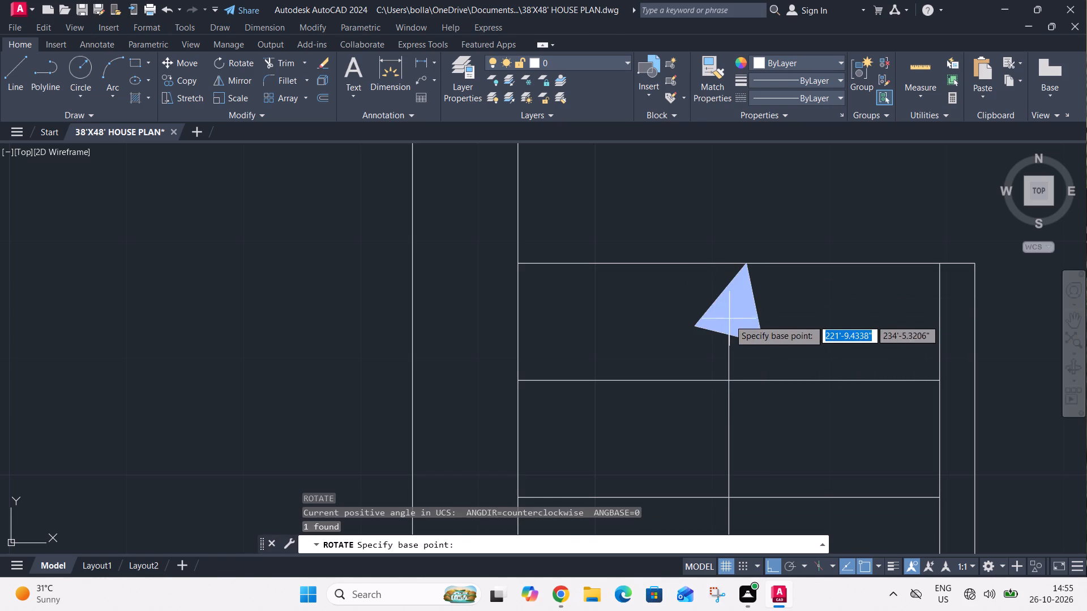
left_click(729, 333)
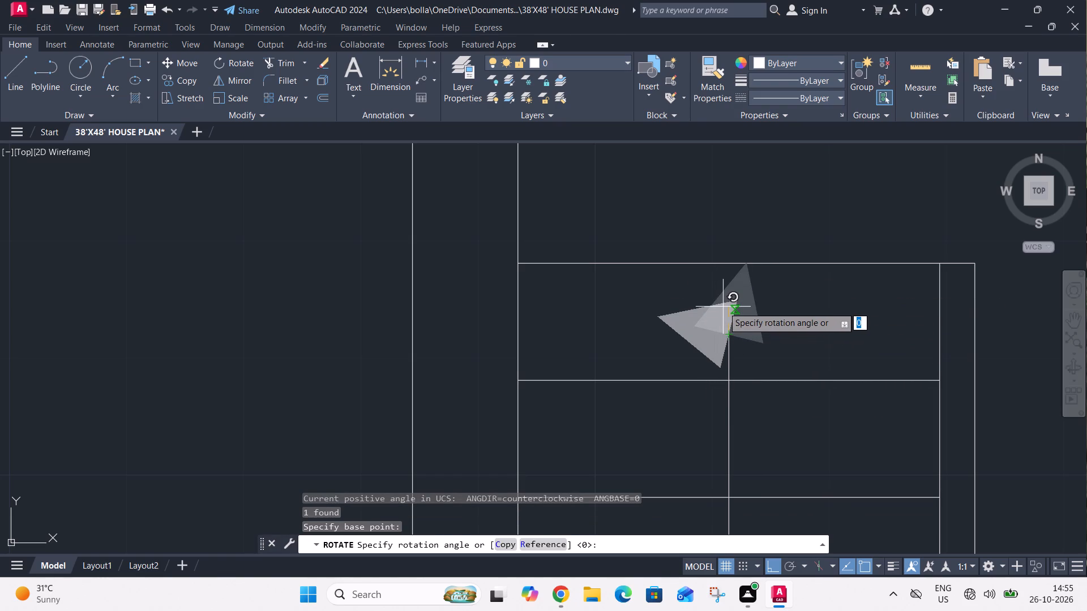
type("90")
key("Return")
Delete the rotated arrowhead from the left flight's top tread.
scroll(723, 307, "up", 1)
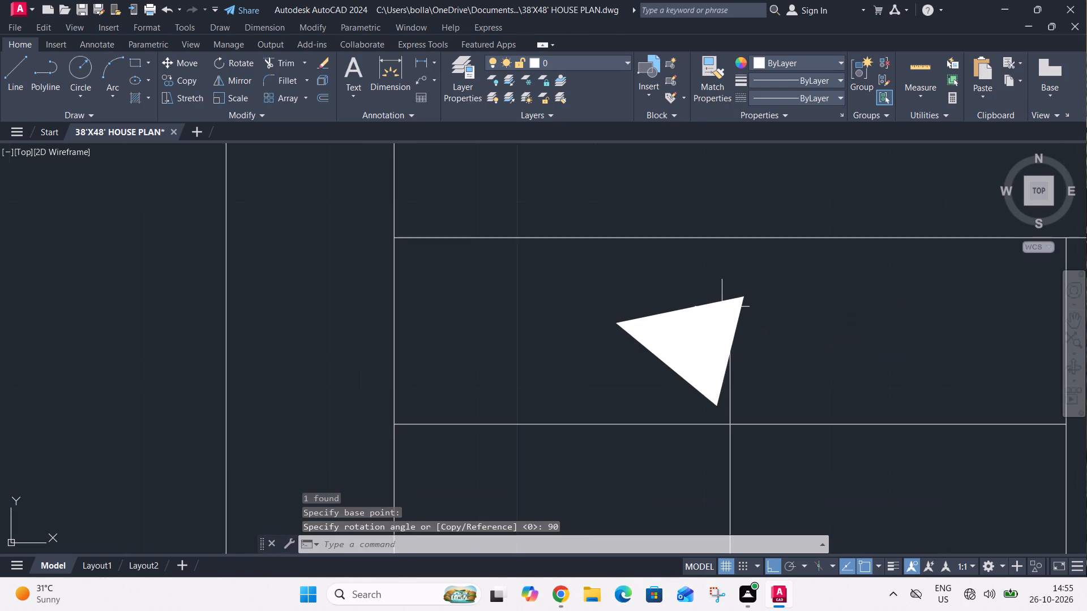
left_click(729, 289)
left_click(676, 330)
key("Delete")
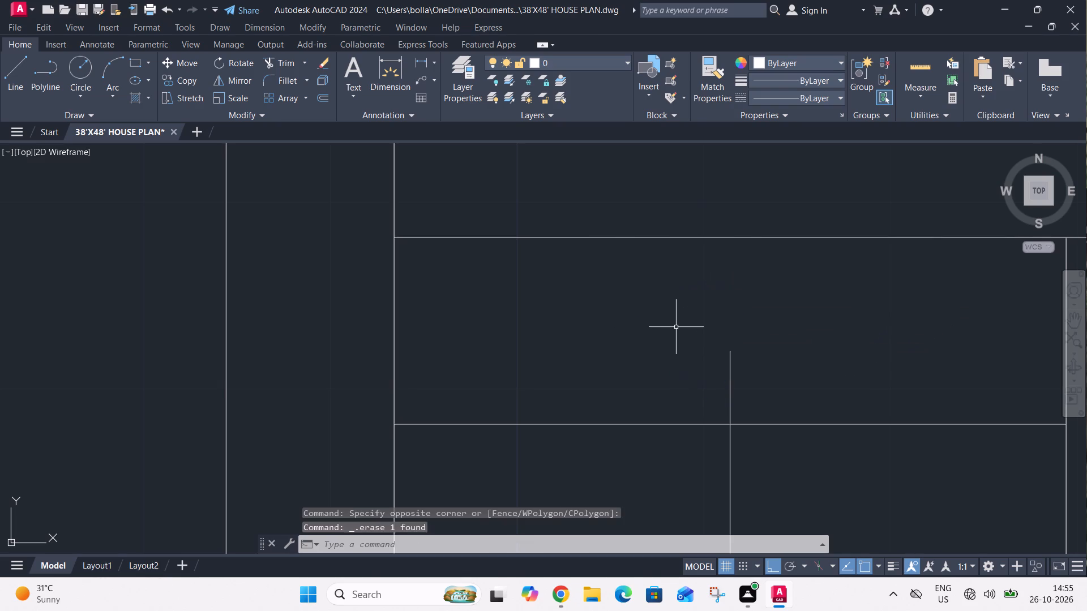
Draw a vertical polyline arrowhead pointing up from the direction line's end, with a starting half-width of 3" and an ending half-width of 0.
type("PL")
key("space")
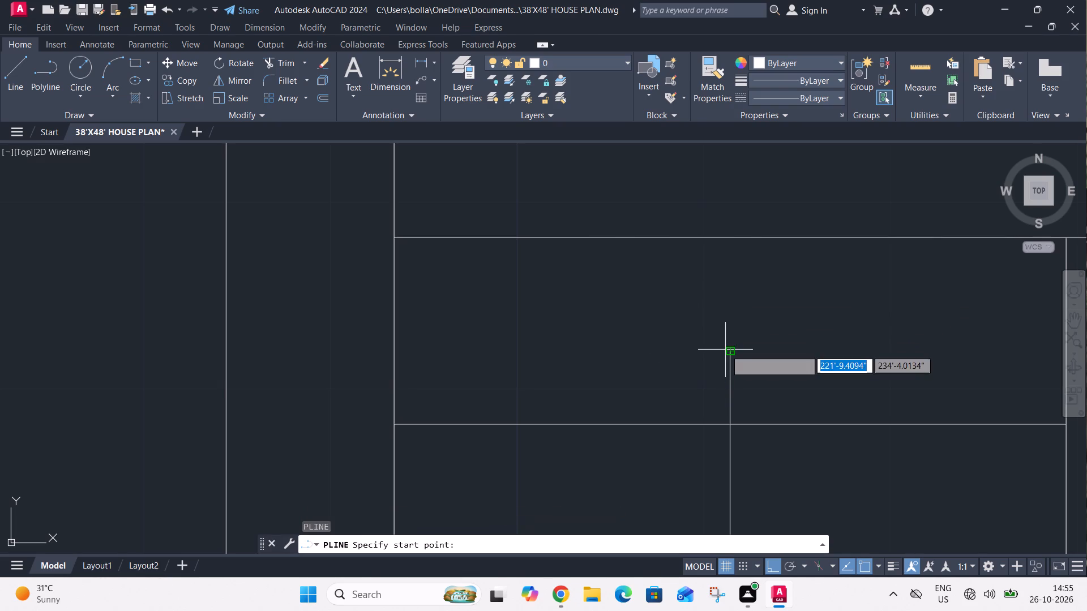
left_click(727, 348)
type("H")
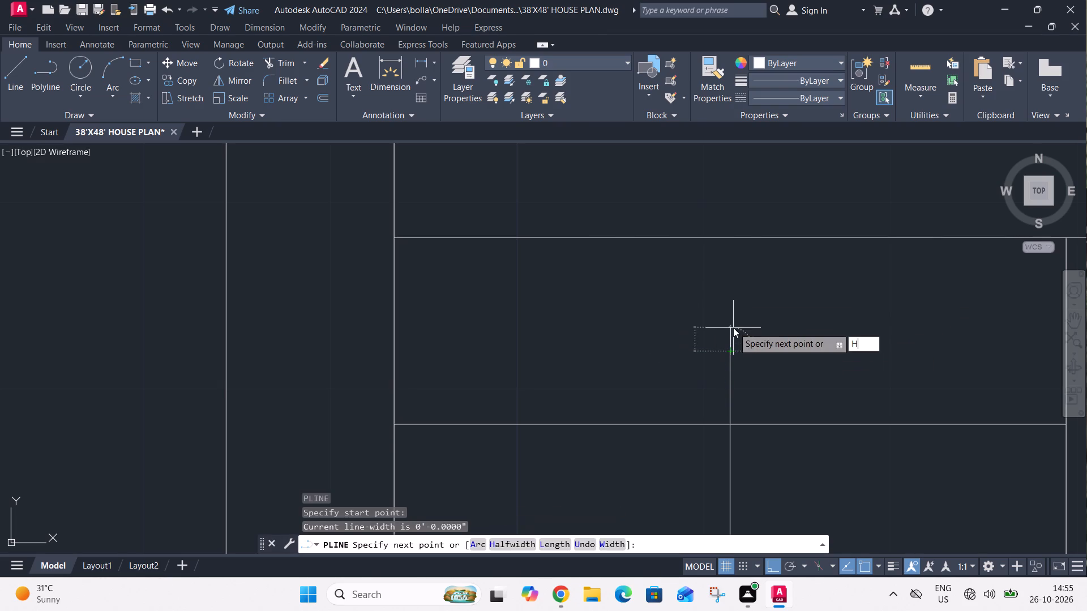
key("space")
type("3\"")
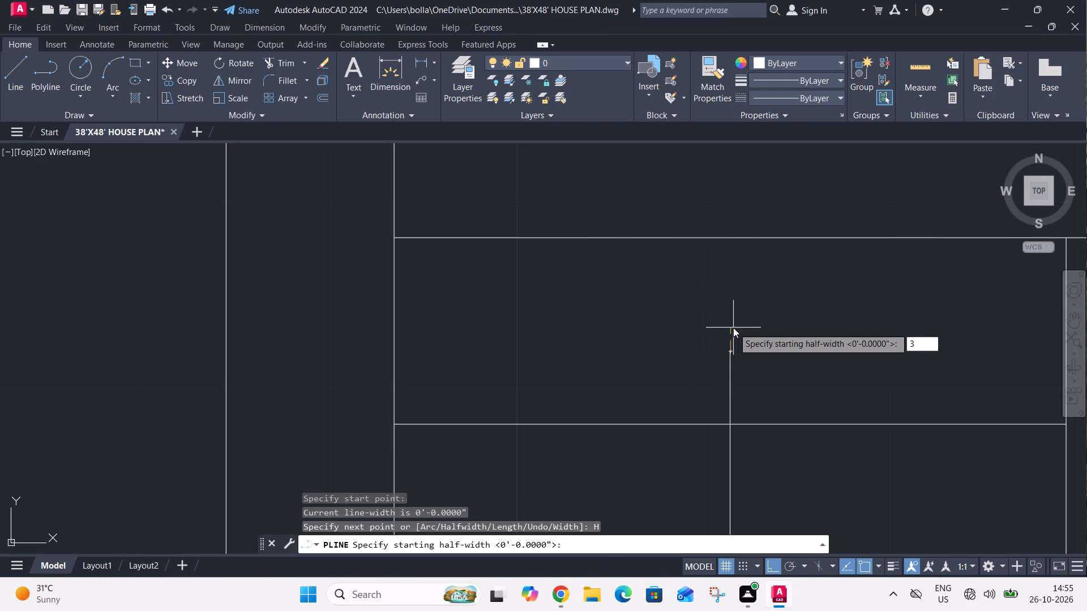
key("Return")
key("0")
key("Return")
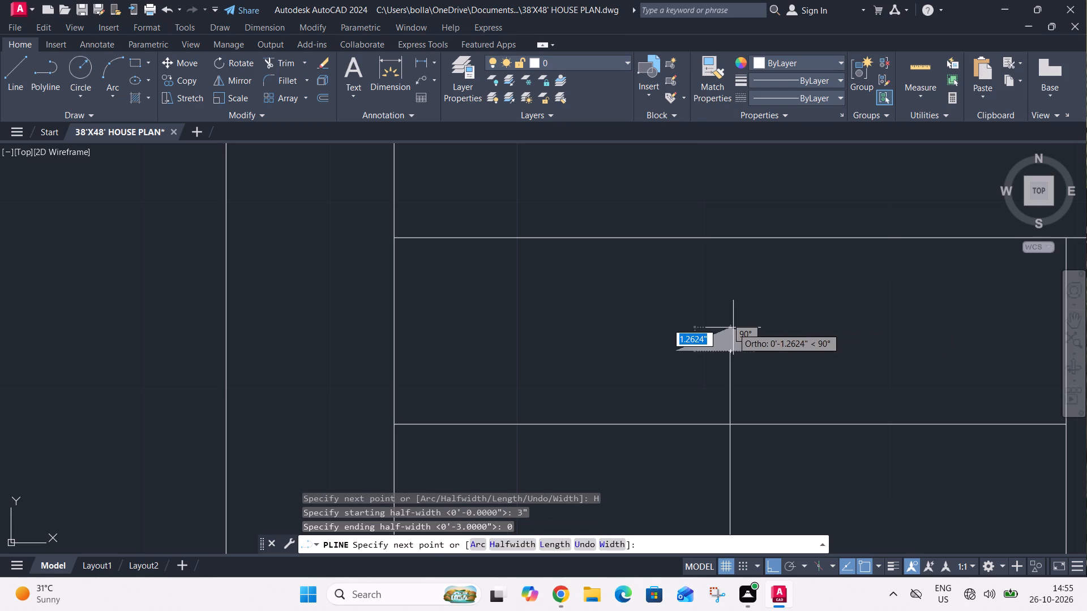
left_click(737, 257)
key("Escape")
Trim both wall lines between the two jamb lines in the central room's upper wall to form the opening.
scroll(757, 289, "down", 2)
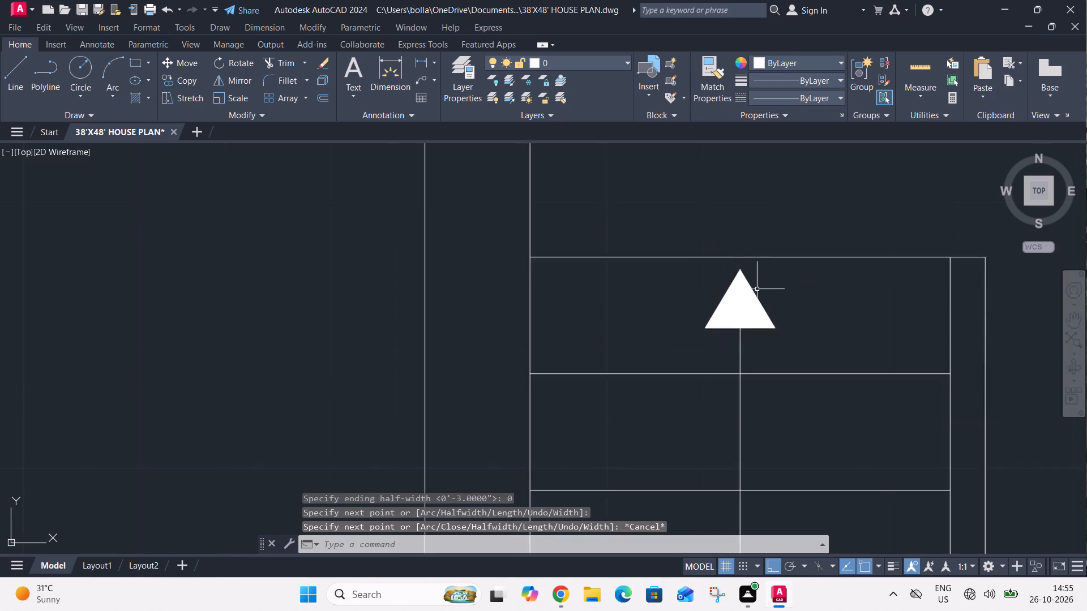
scroll(757, 289, "down", 2)
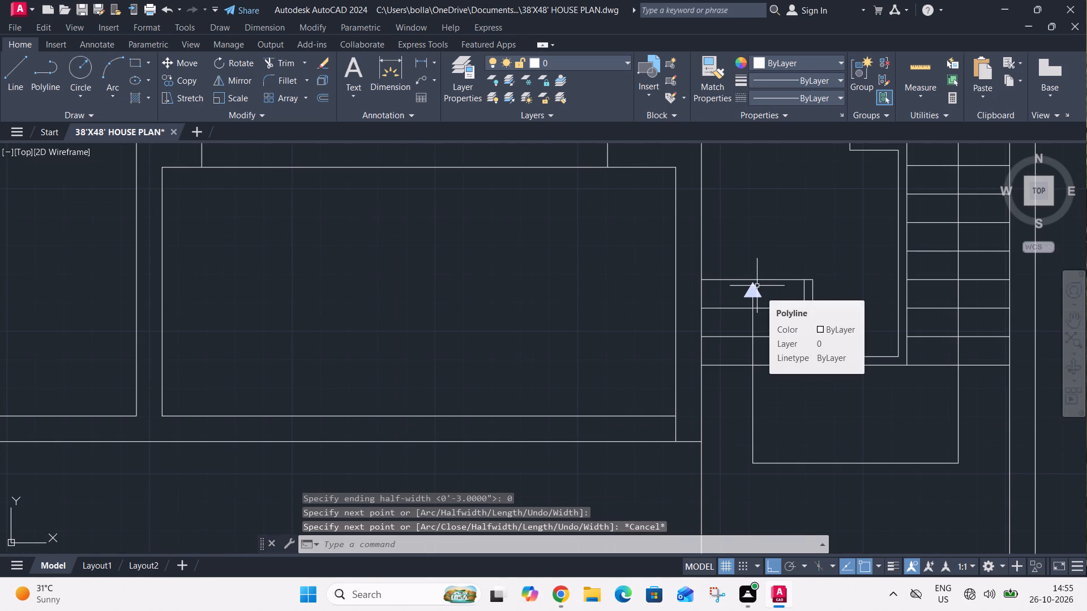
scroll(761, 263, "down", 2)
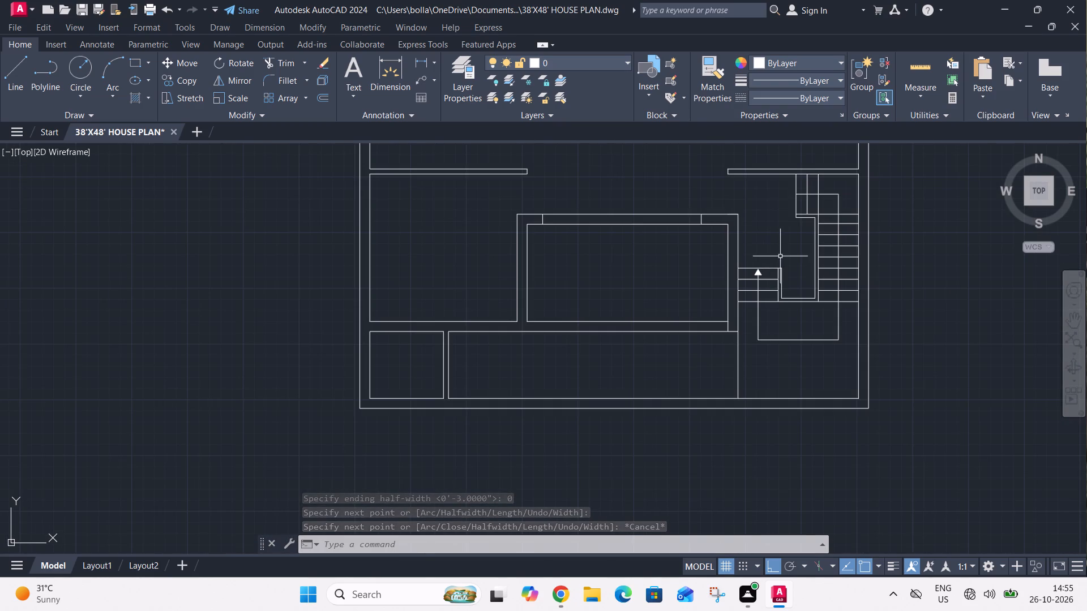
middle_click_drag(787, 252, 765, 217)
scroll(765, 217, "down", 1)
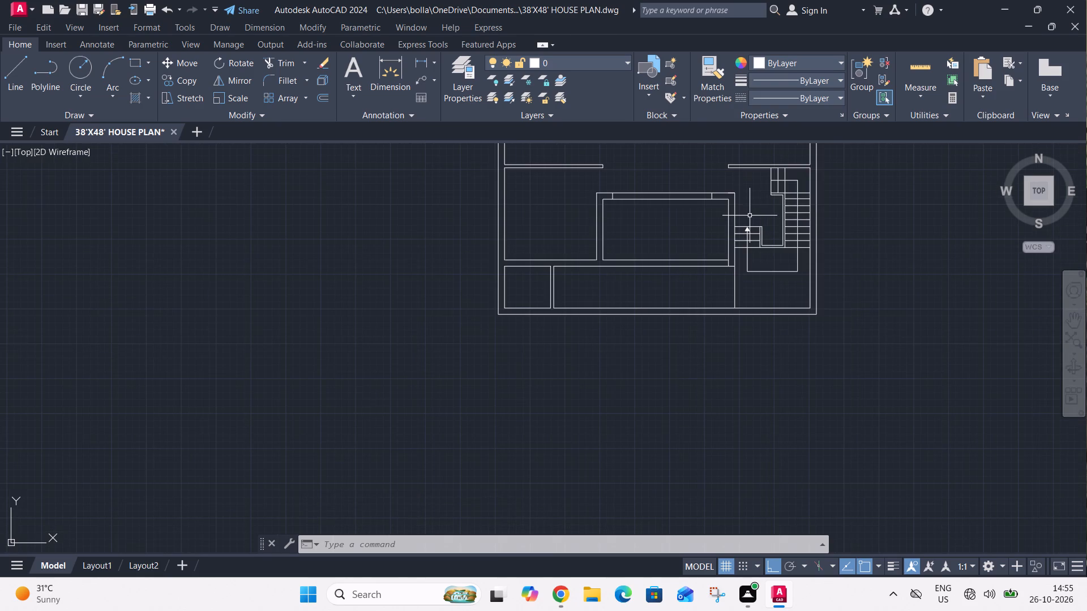
key("t")
key("r")
key("space")
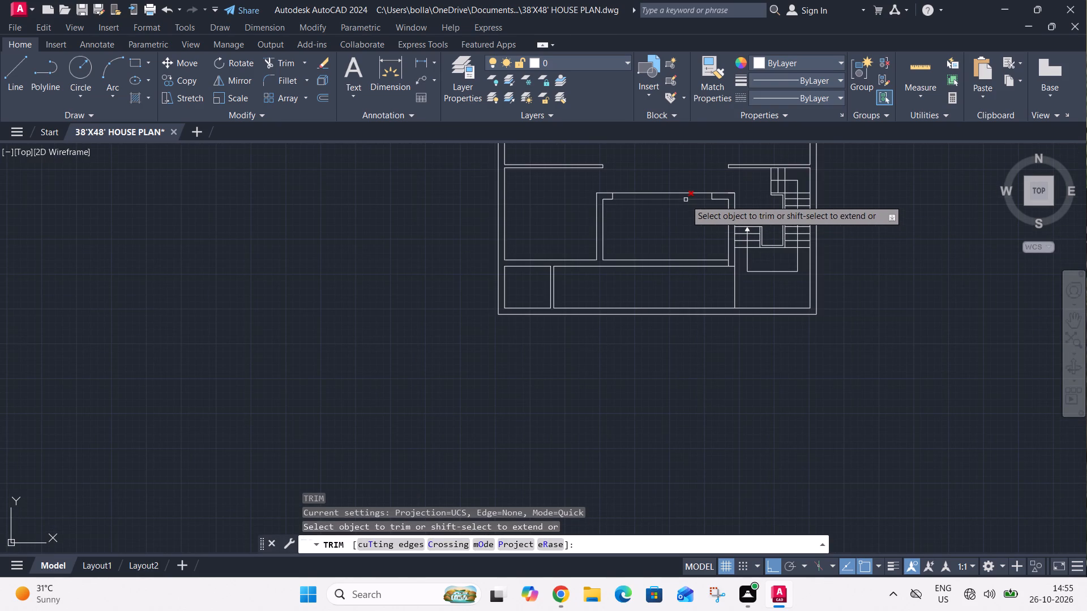
left_click(673, 194)
left_click(672, 200)
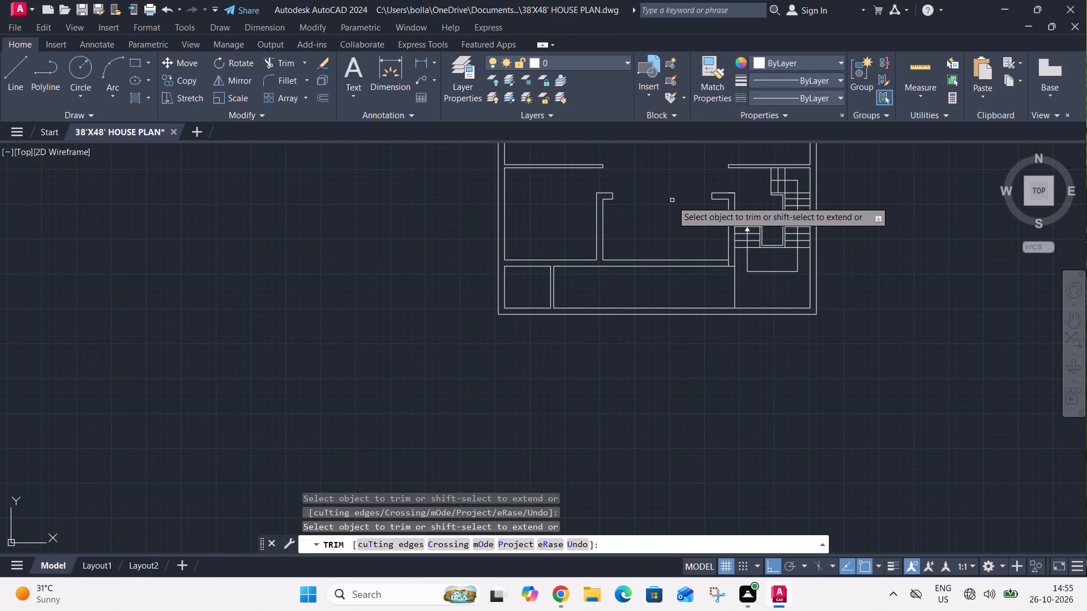
key("Escape")
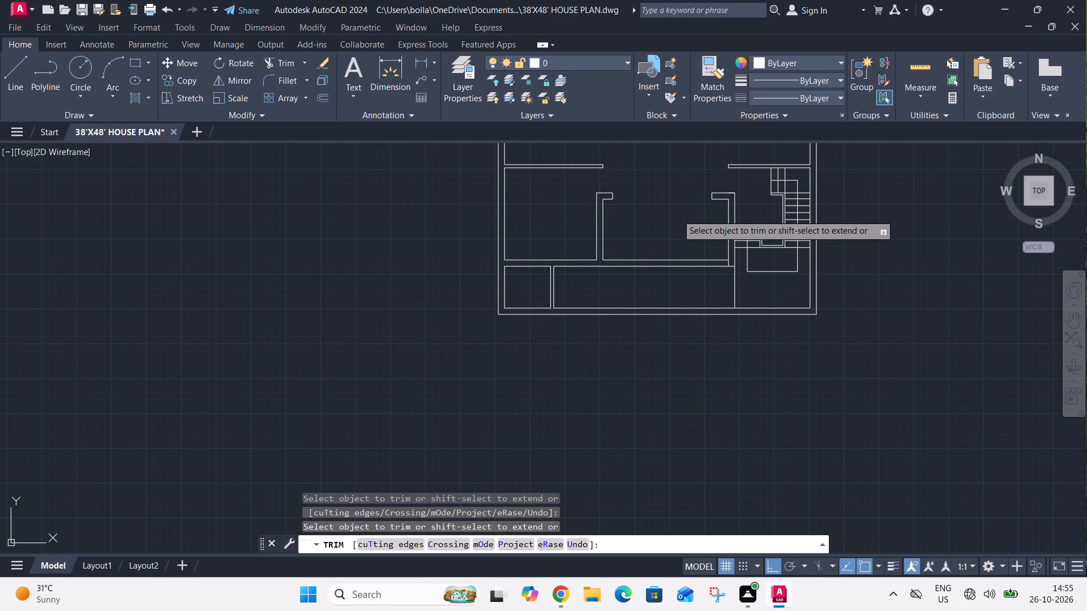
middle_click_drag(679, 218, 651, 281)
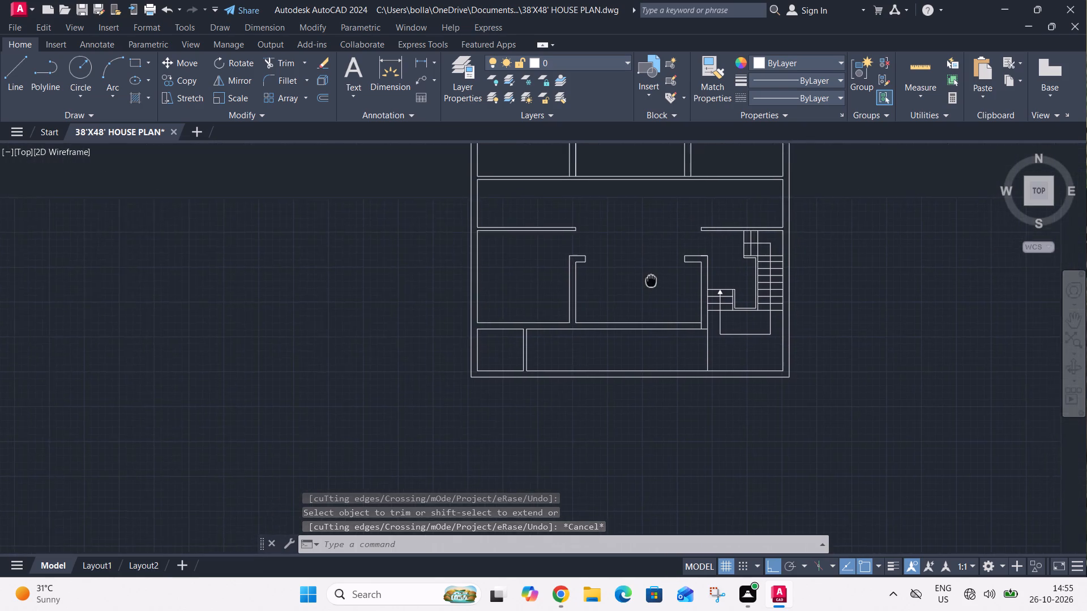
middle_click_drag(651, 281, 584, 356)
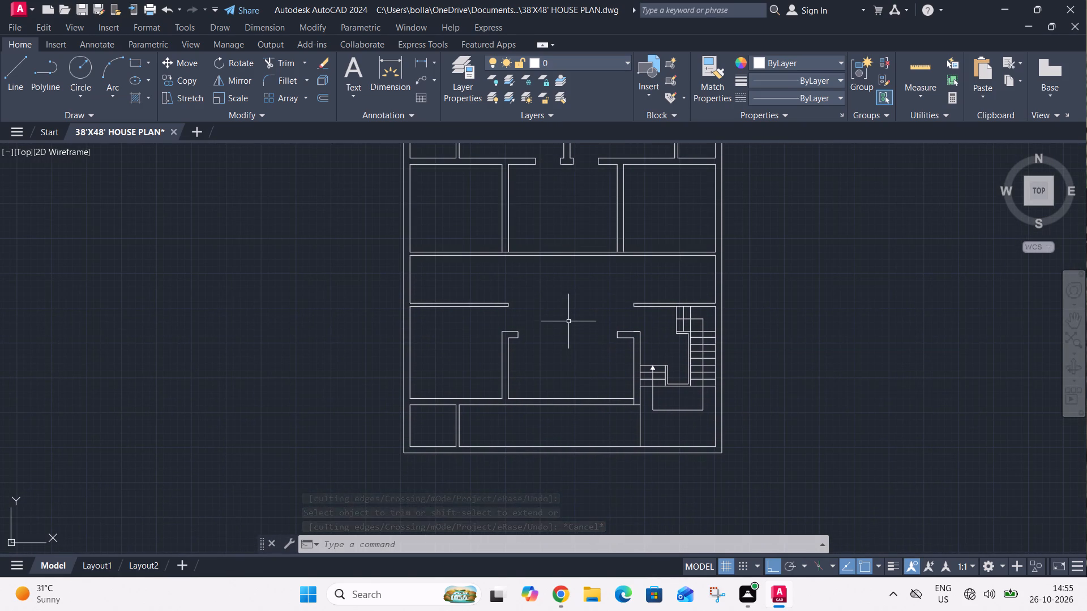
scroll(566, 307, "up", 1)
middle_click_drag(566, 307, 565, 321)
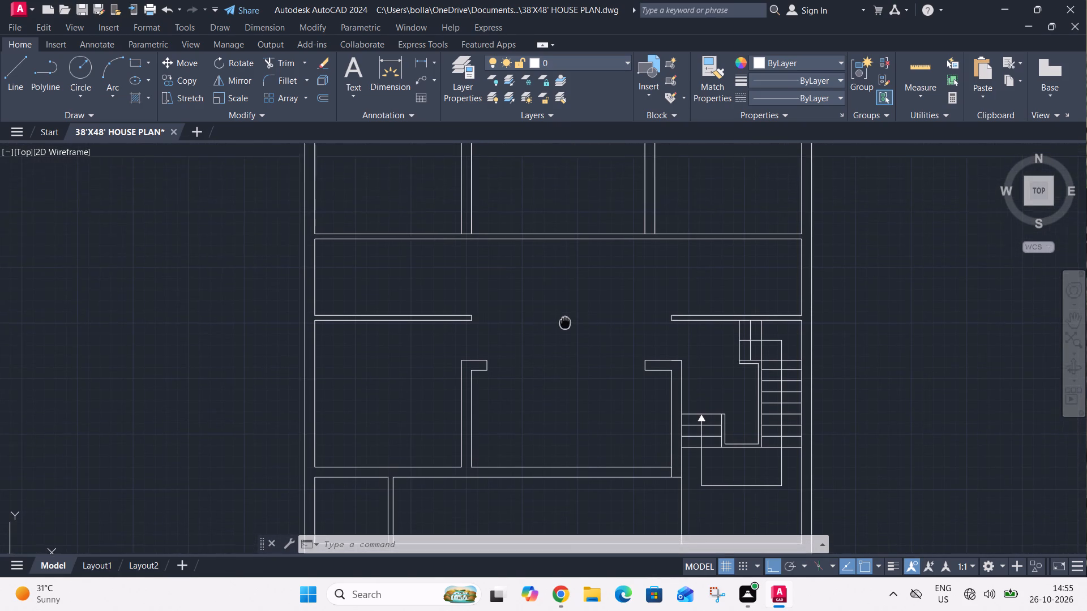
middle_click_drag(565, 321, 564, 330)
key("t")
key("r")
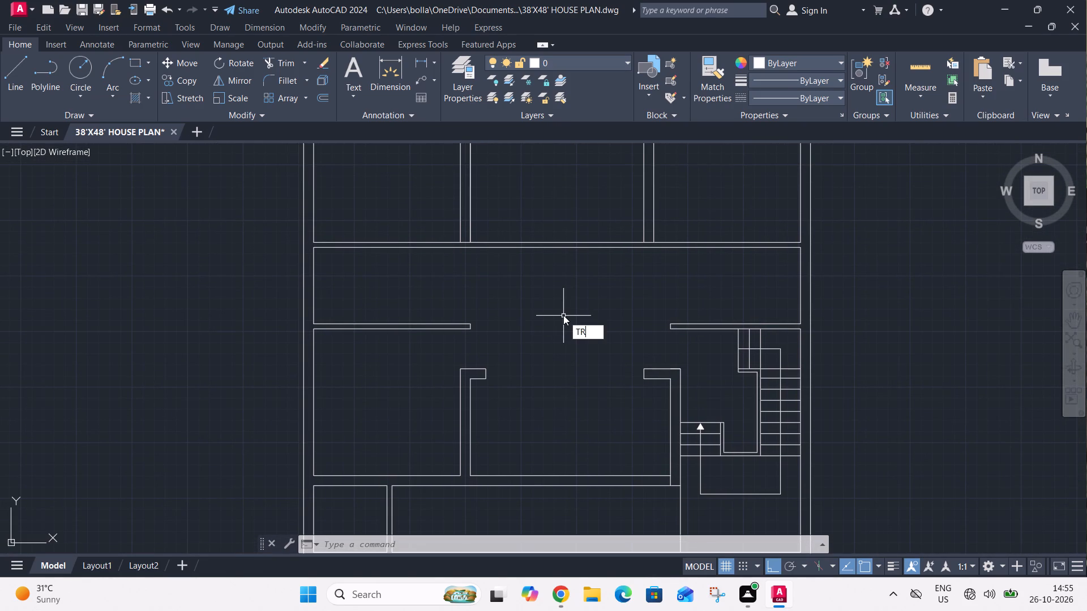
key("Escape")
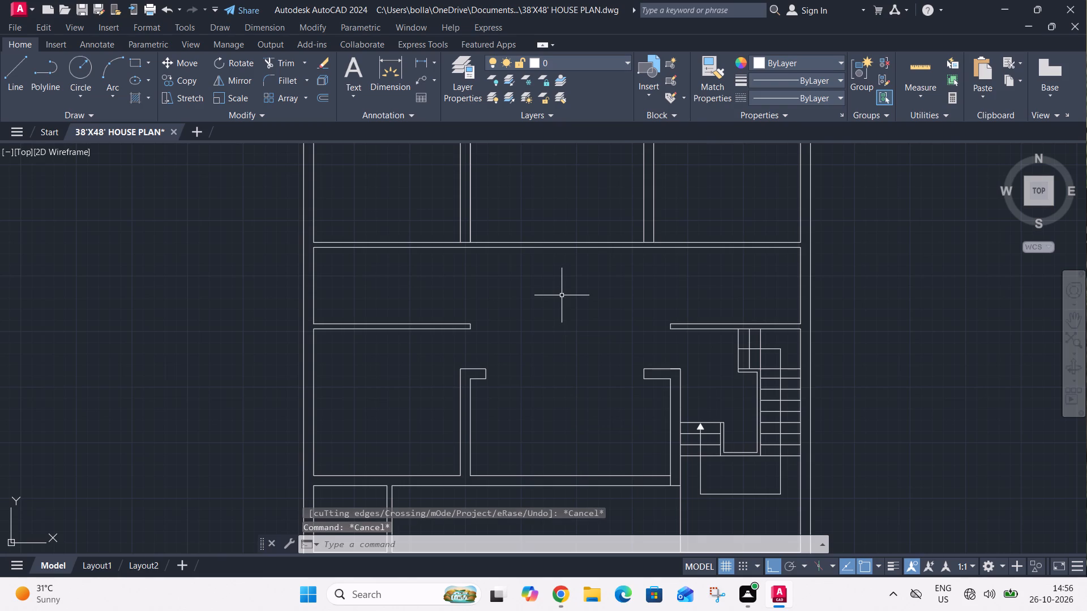
Extend the two inner wall lines of the upper central room down to the lower line of the horizontal wall beneath it.
type("EX")
key("space")
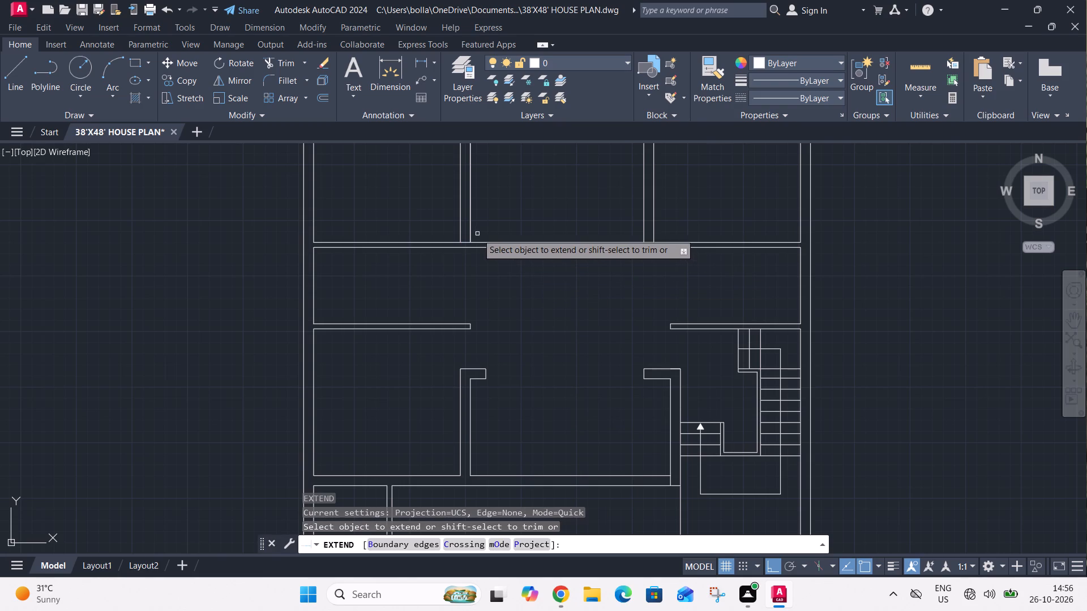
left_click(472, 230)
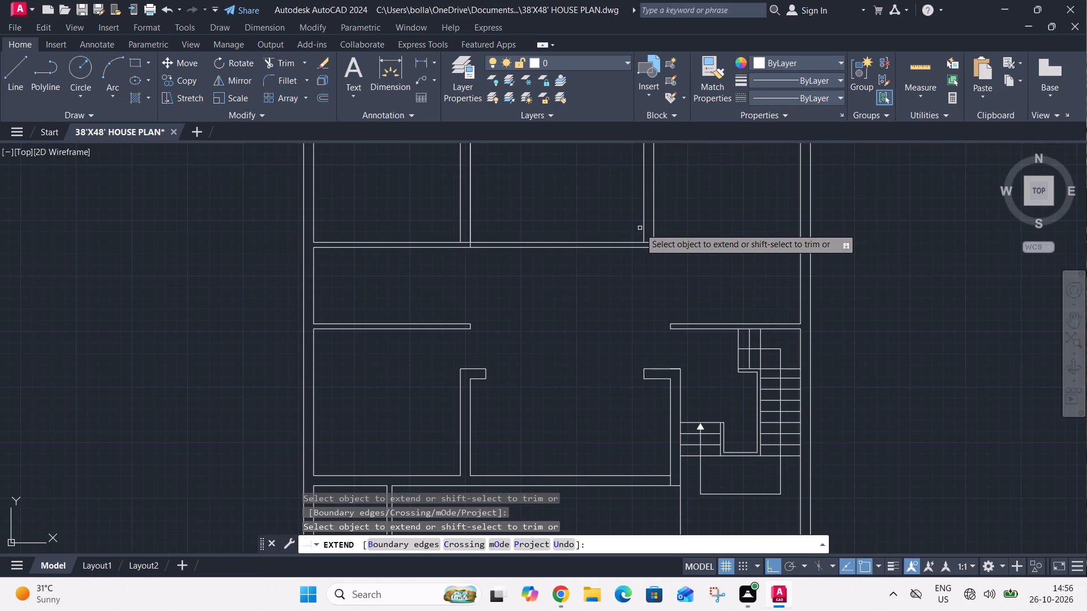
left_click(643, 229)
scroll(608, 229, "down", 2)
middle_click_drag(604, 228, 598, 261)
key("Escape")
Trim both lines of the horizontal wall between the two extended wall lines to open the upper central room into the hall.
type("TR")
key("space")
scroll(591, 265, "up", 2)
left_click(589, 269)
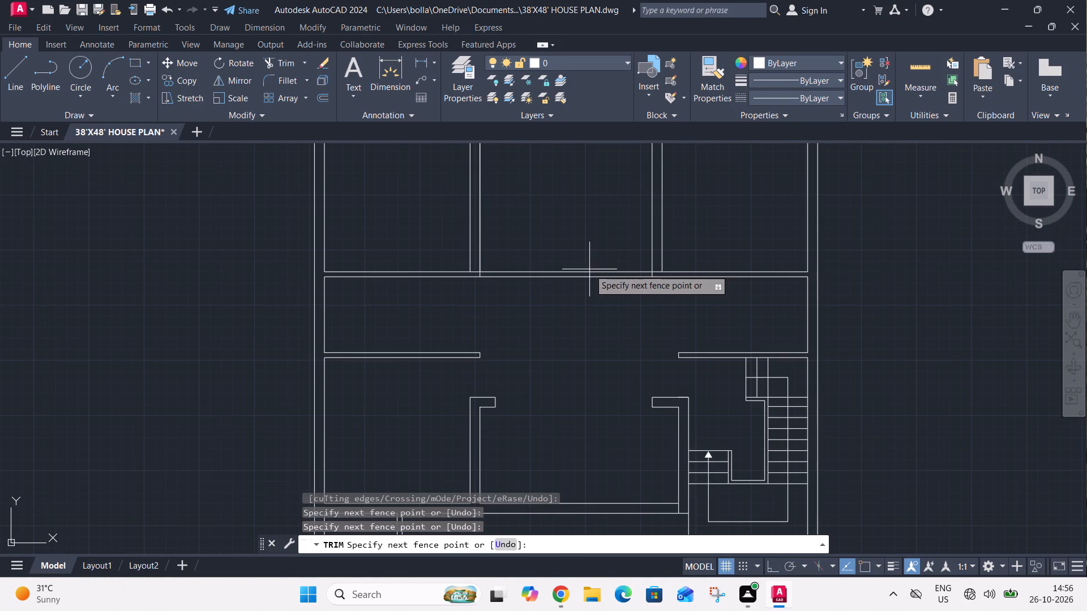
left_click(584, 279)
key("Escape")
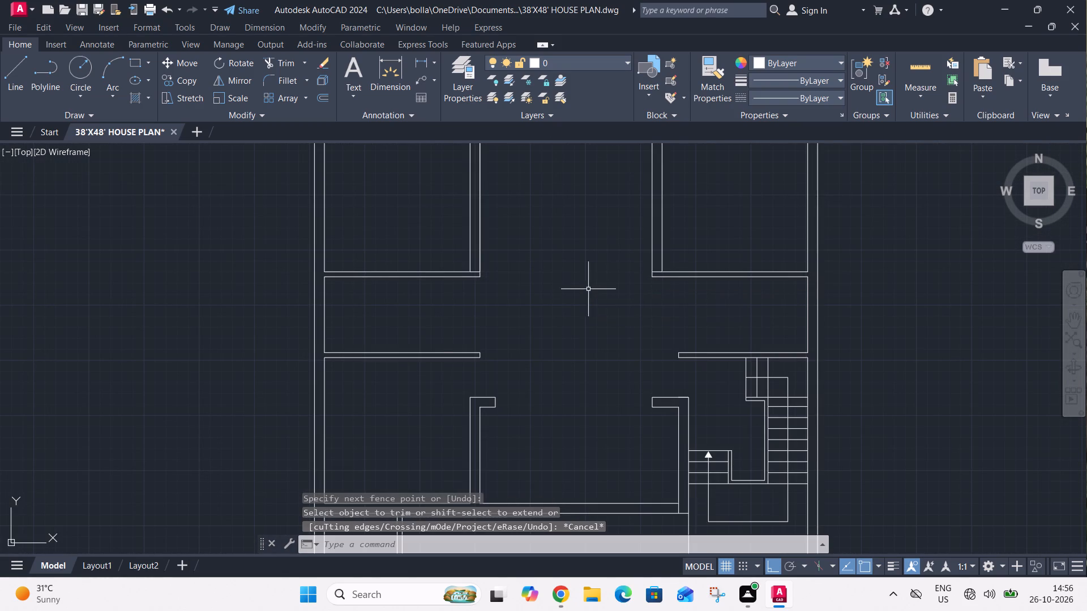
Trim the short leftover line segments inside the wall corners on both sides of the new opening.
key("t")
key("r")
key("space")
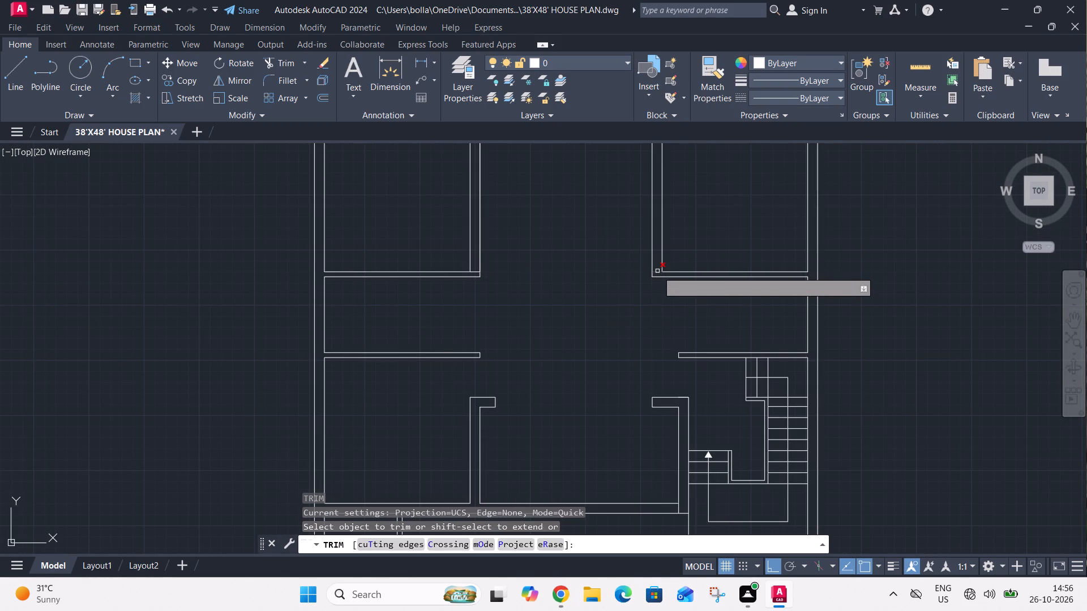
left_click(656, 271)
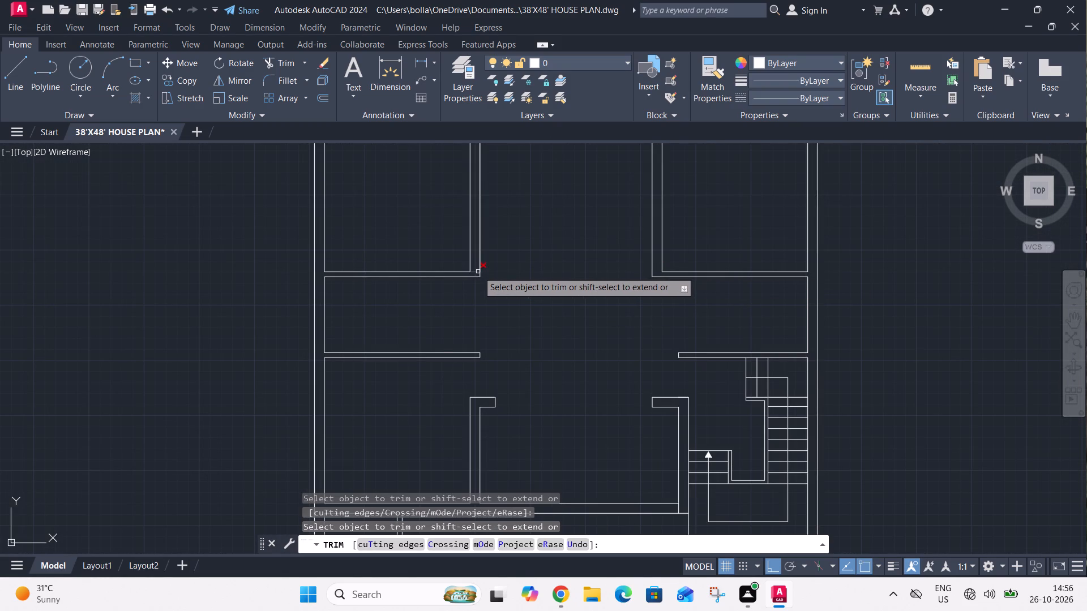
left_click(478, 270)
key("Escape")
Offset the left bay's lower wall line upward and its outer wall's inner line inward, both by 2'.
scroll(540, 298, "down", 2)
middle_click_drag(564, 298, 564, 293)
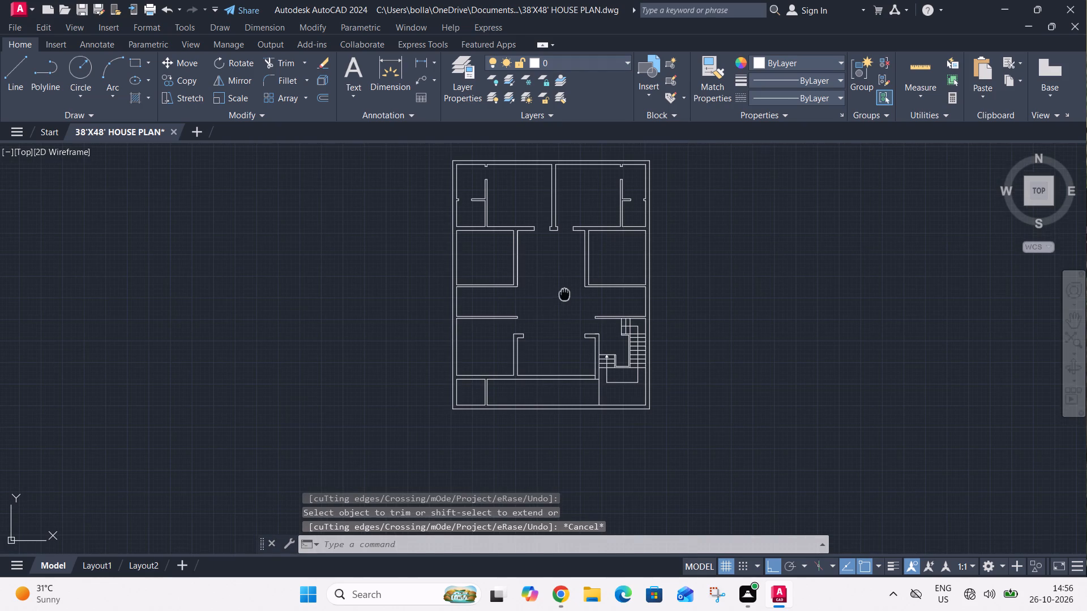
middle_click_drag(564, 293, 546, 284)
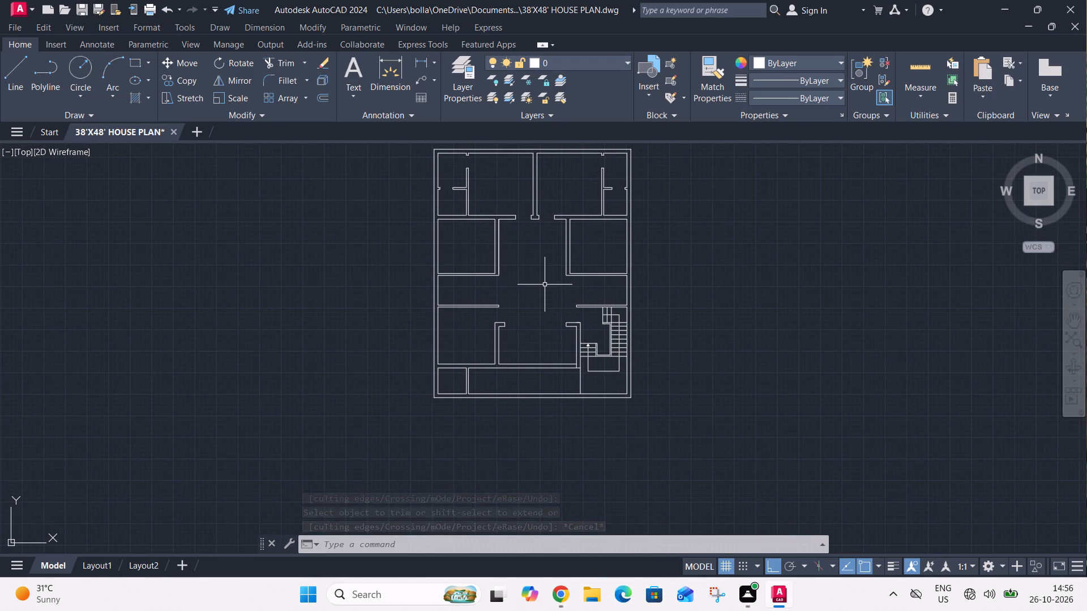
type("O 2'")
key("Return")
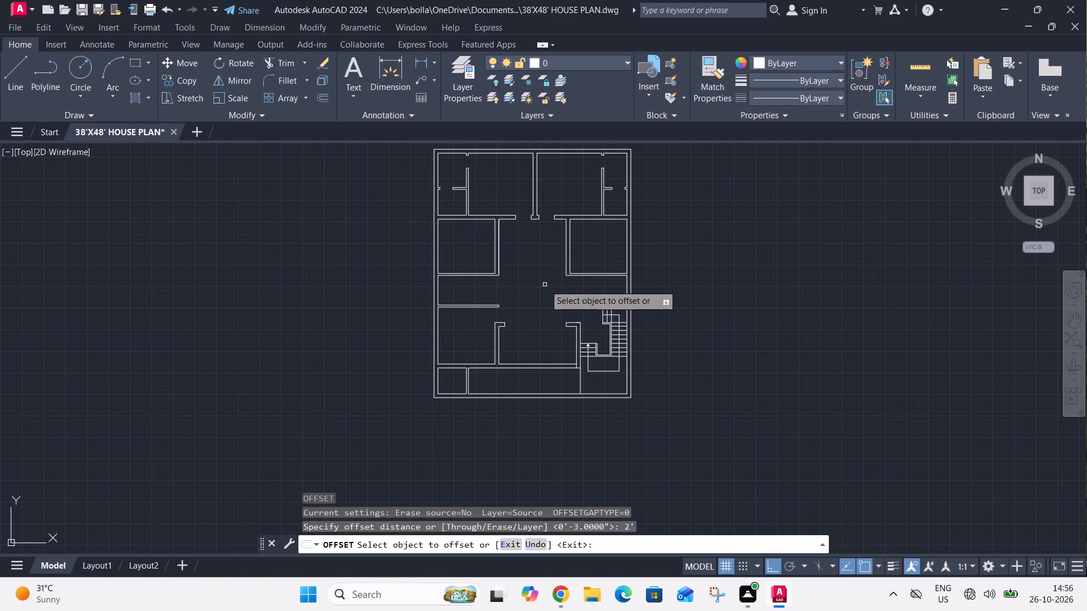
scroll(471, 302, "up", 2)
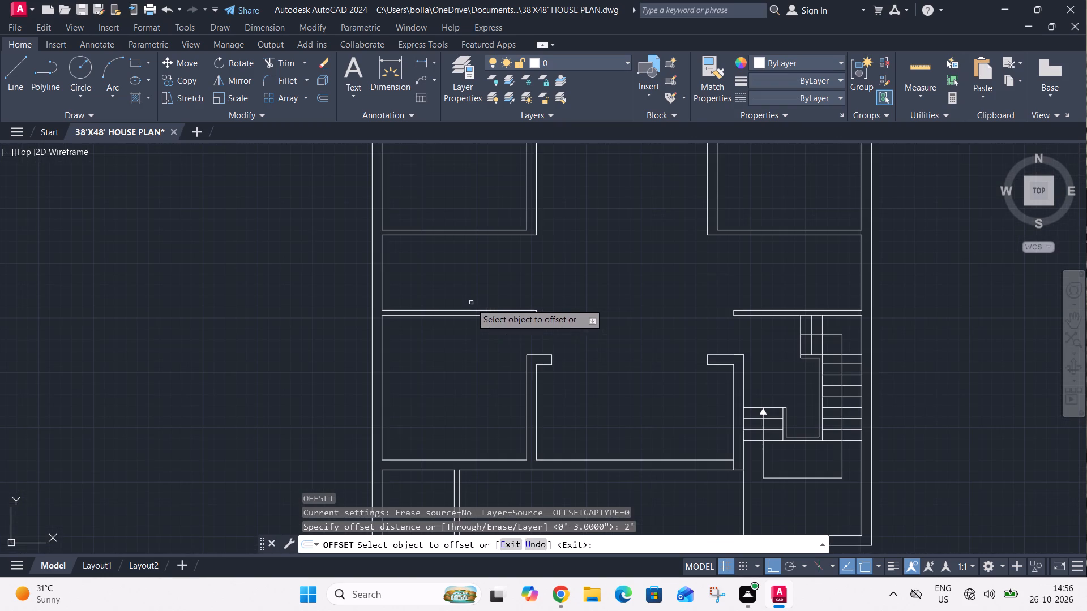
left_click(469, 307)
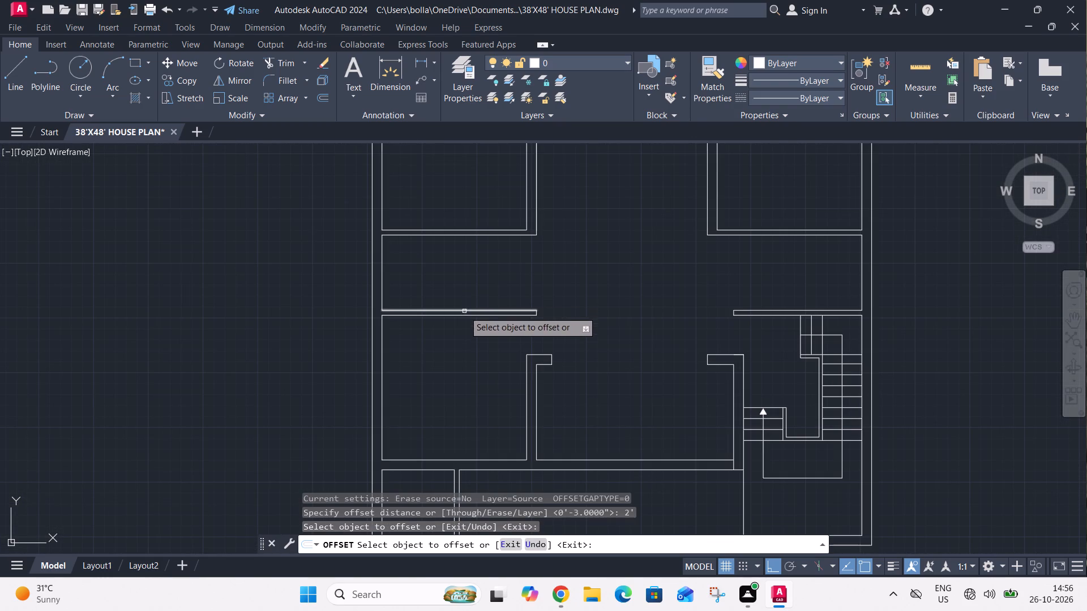
left_click(464, 311)
left_click(464, 281)
left_click(384, 259)
left_click(418, 268)
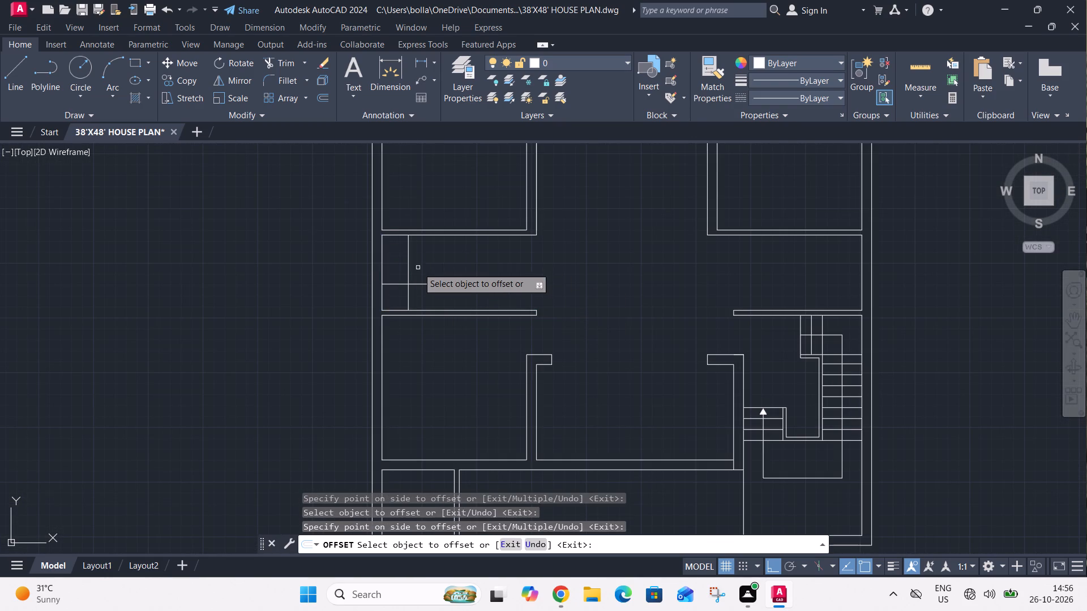
key("Escape")
Trim the overlapping ends of the two 2' offset lines in the left bay to leave an L-shaped counter outline.
type("TR")
key("space")
left_click(395, 283)
left_click(409, 292)
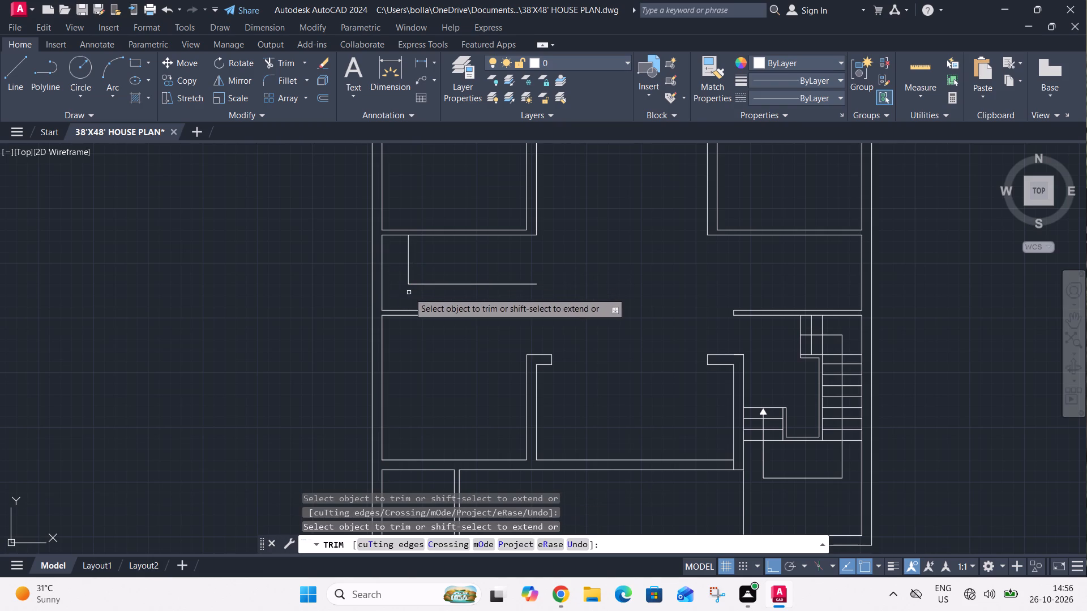
key("Escape")
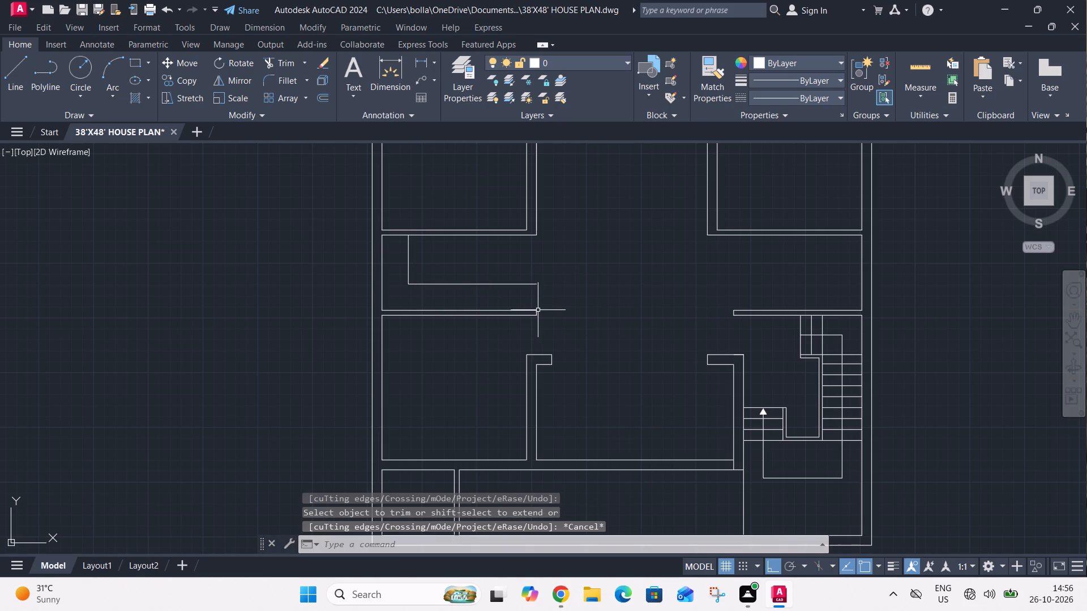
Draw a vertical line closing the left counter's open end, from the offset line's endpoint down to the wall.
key("l")
key("space")
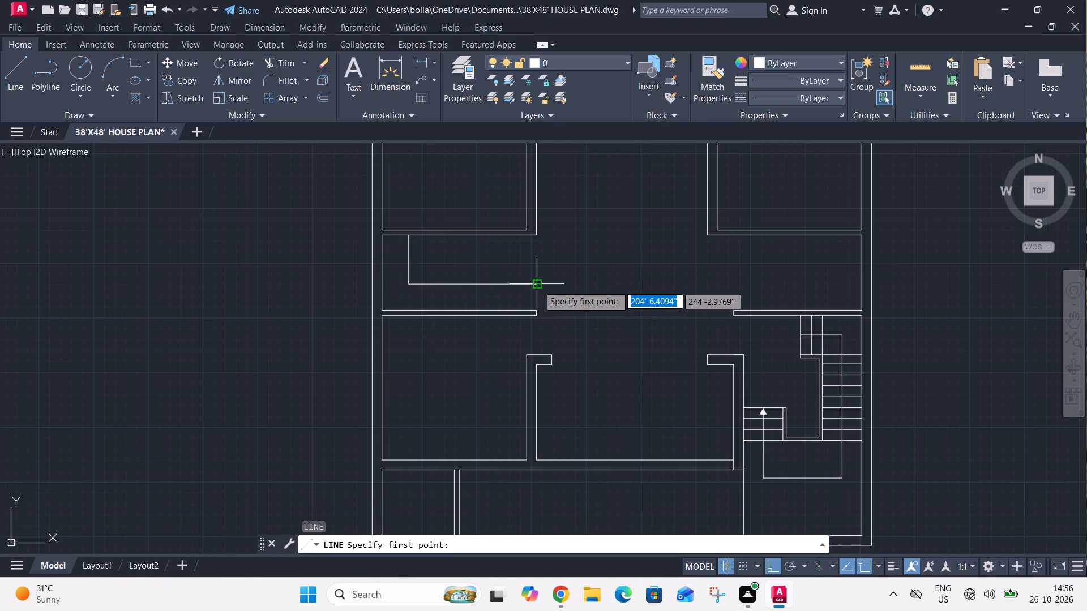
left_click(538, 285)
left_click(534, 311)
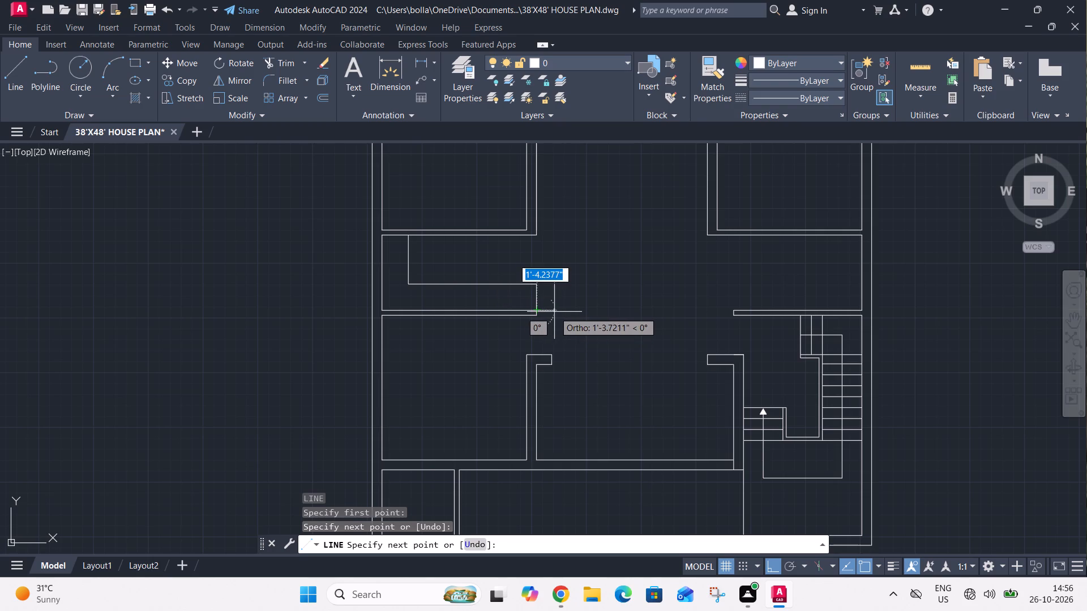
key("Escape")
Offset the left counter's closing line 9" inward, toward the left outer wall.
type("O")
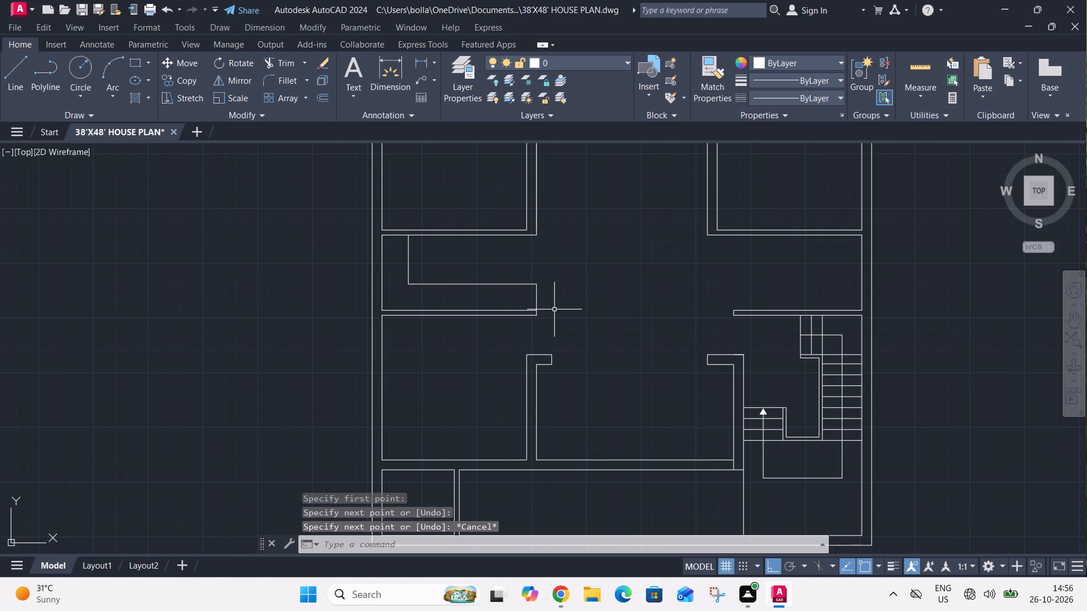
key("space")
key("9")
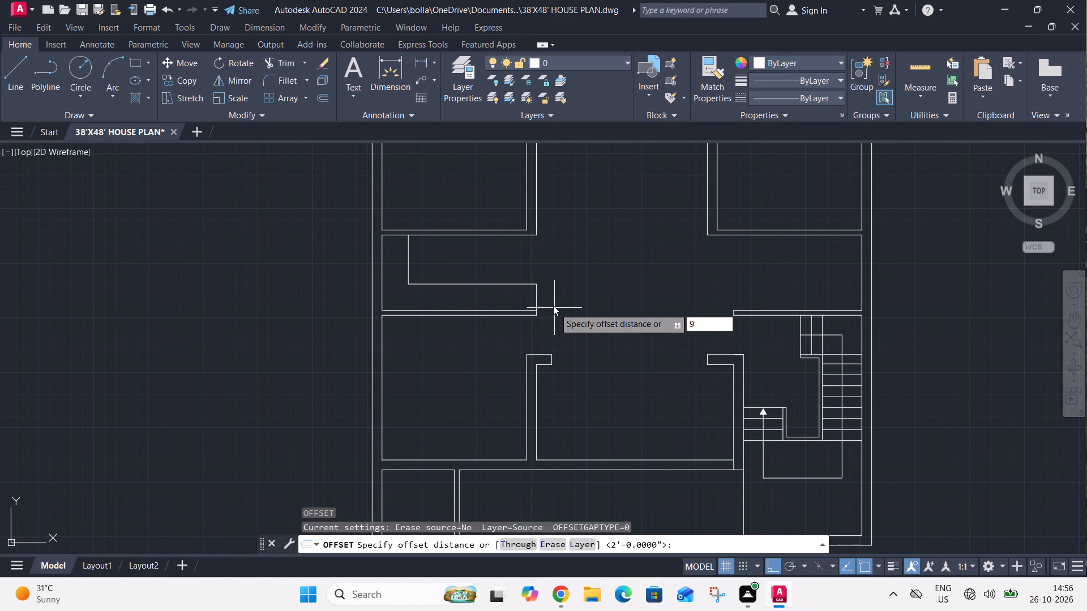
key("shift+quotedbl")
key("Return")
left_click(538, 298)
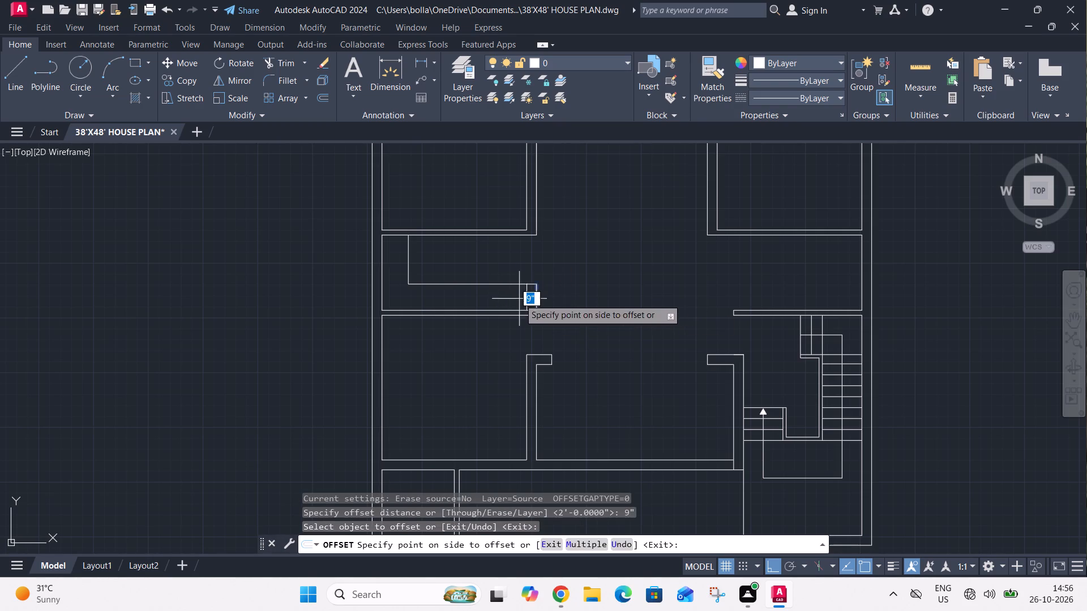
left_click(519, 298)
key("Escape")
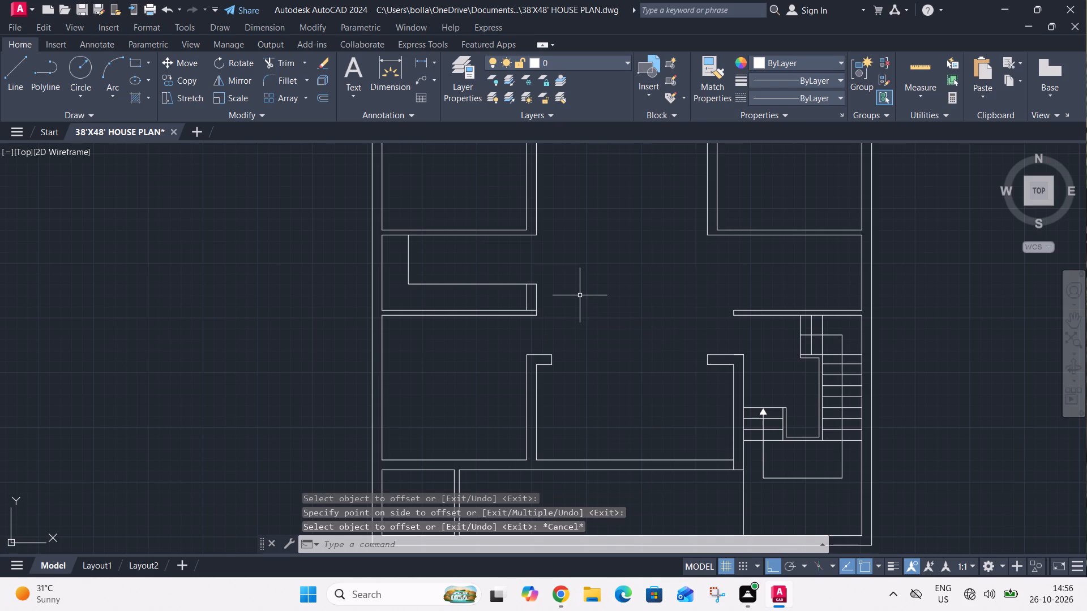
Offset the right bay's lower wall line upward and its outer wall's inner line inward, both by 2'.
type("O")
key("space")
type("2'")
key("Return")
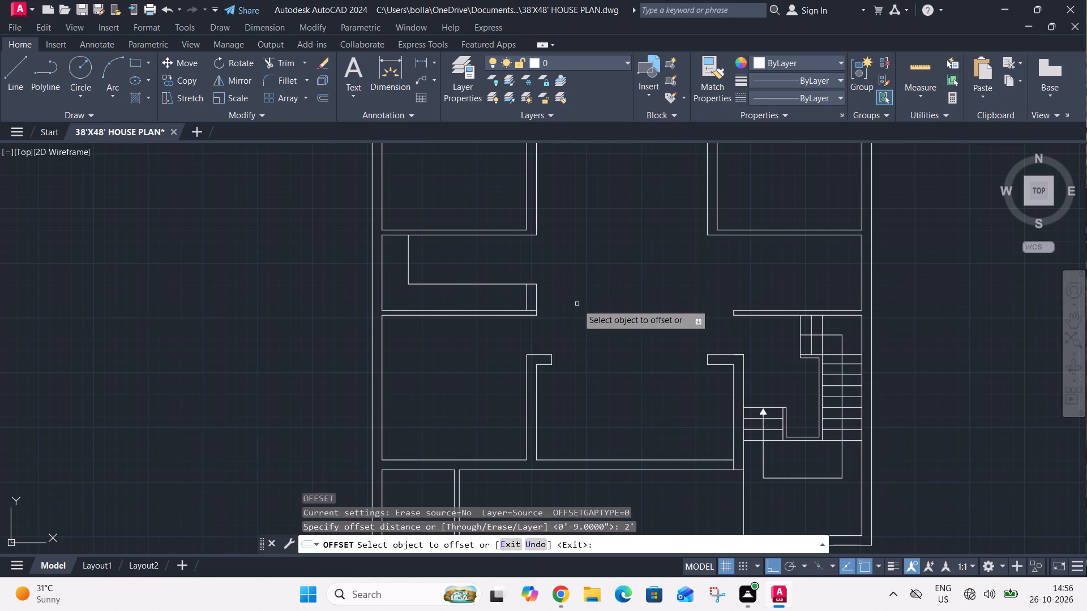
left_click(753, 310)
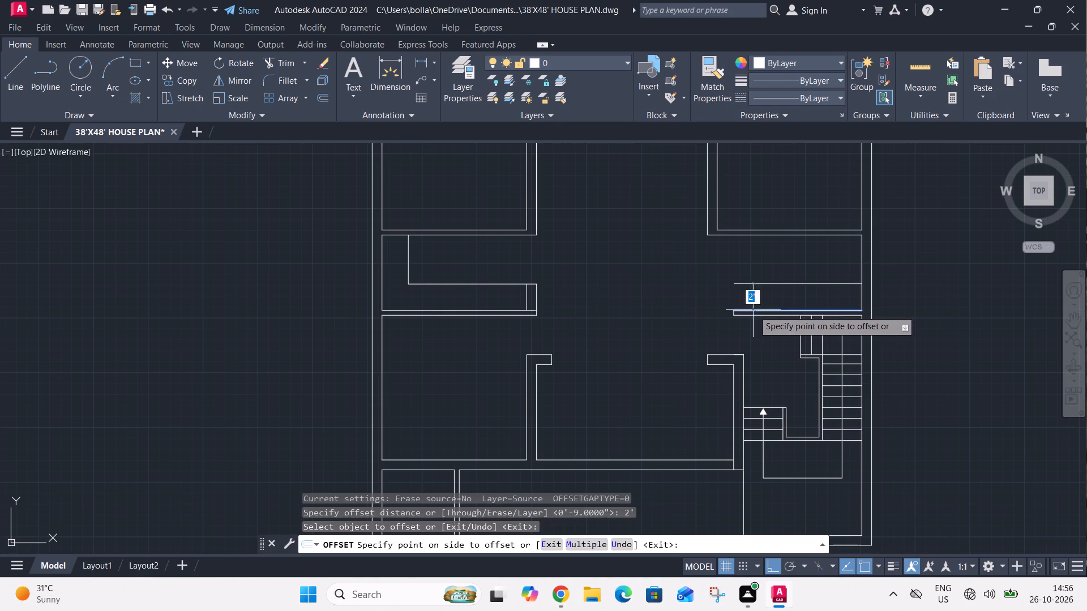
left_click(751, 296)
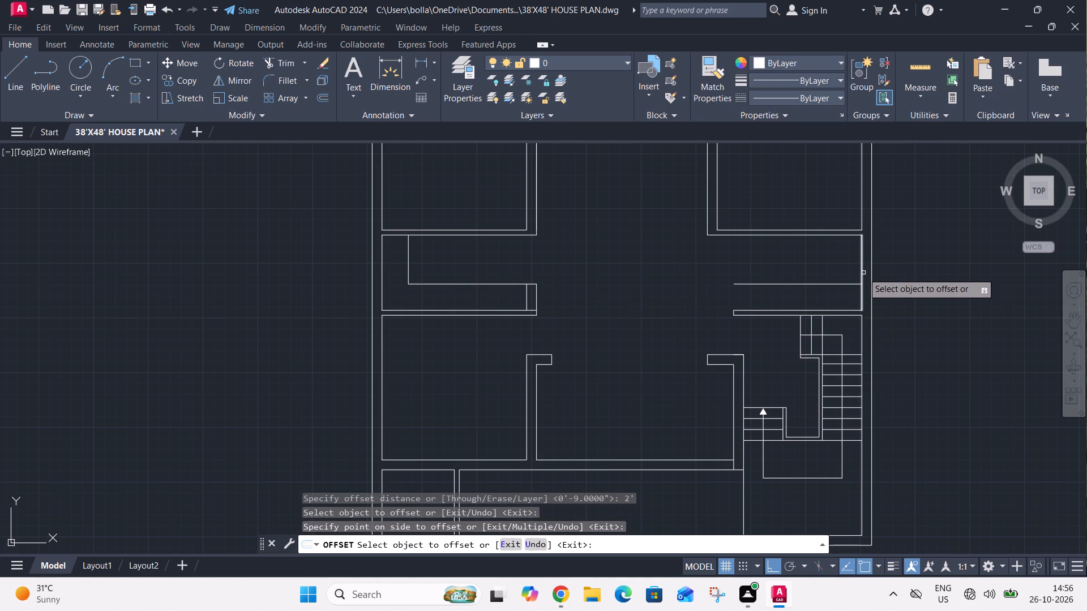
left_click(863, 273)
left_click(843, 276)
key("Escape")
Draw a vertical line closing the open end of the right bay's offset line down to the wall.
type("L")
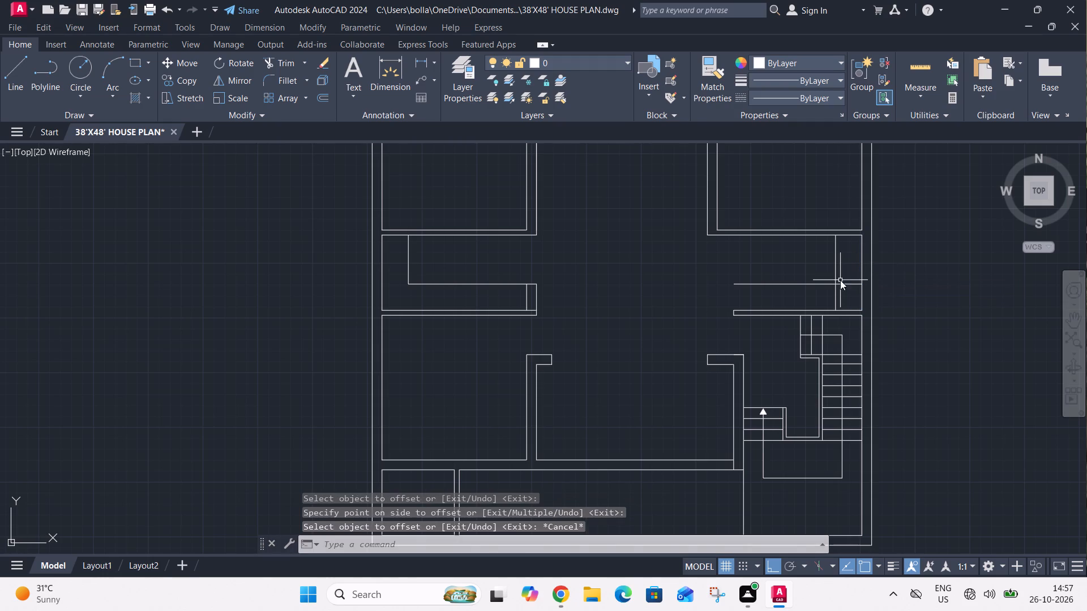
key("space")
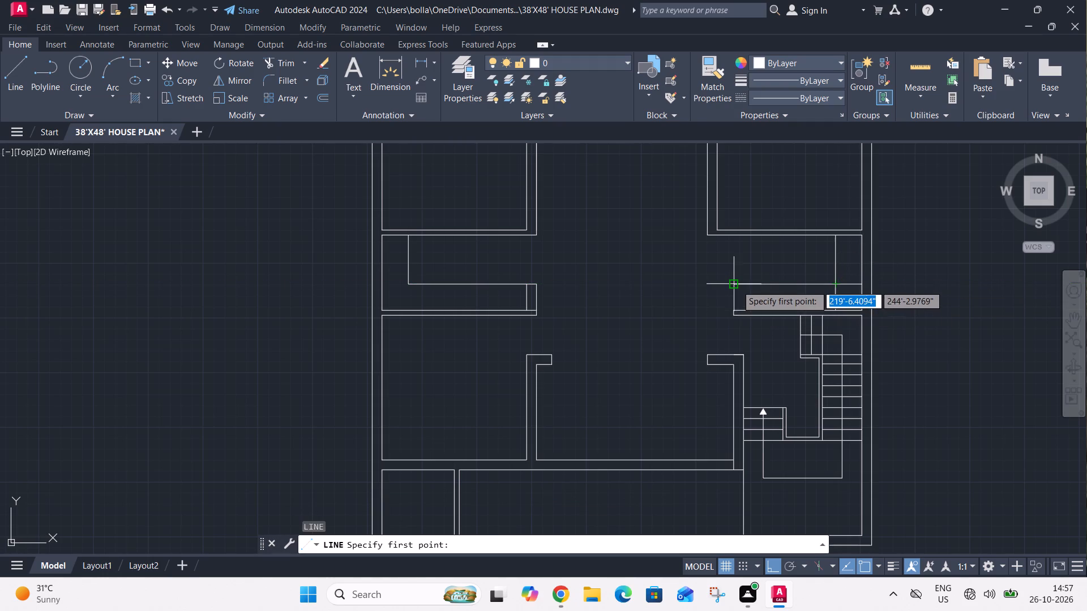
left_click(737, 285)
left_click(734, 311)
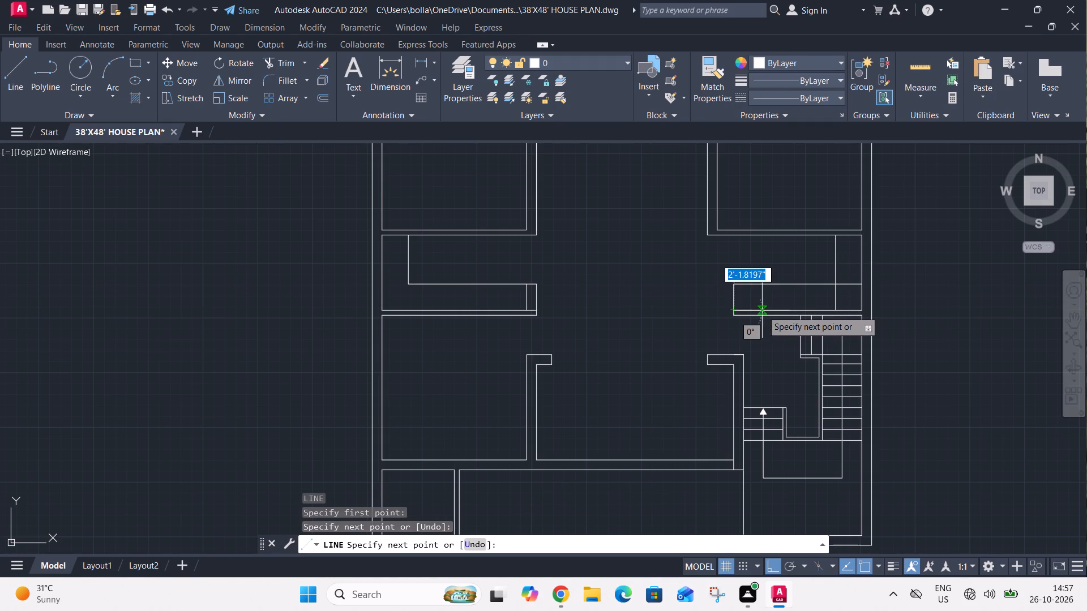
key("Escape")
Offset the right bay's vertical closing line 9" inward, toward the right outer wall.
type("O 9\"")
key("Return")
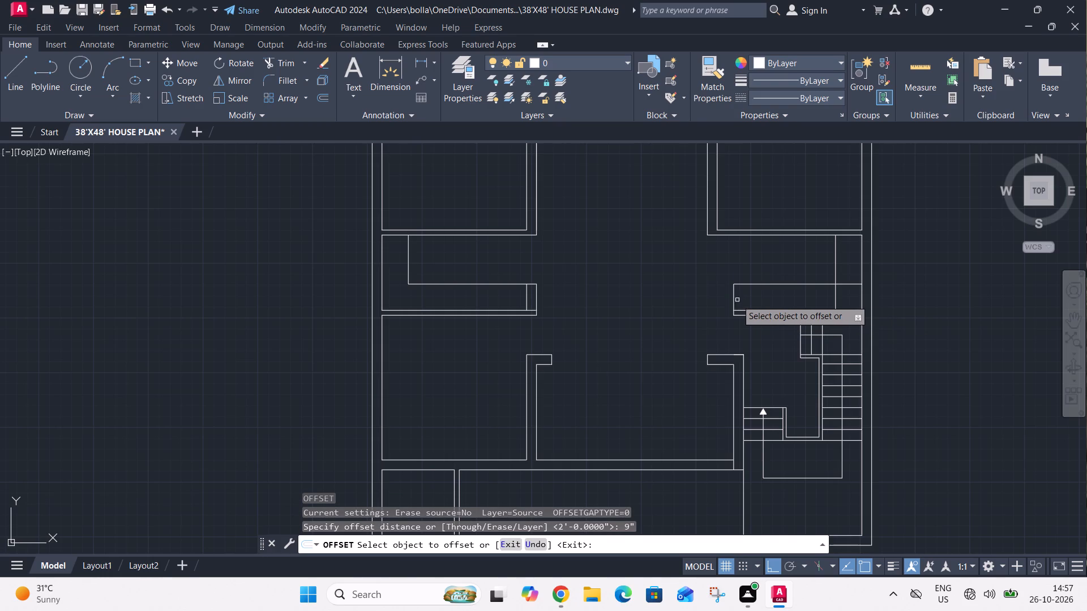
left_click(737, 299)
left_click(734, 301)
left_click(748, 302)
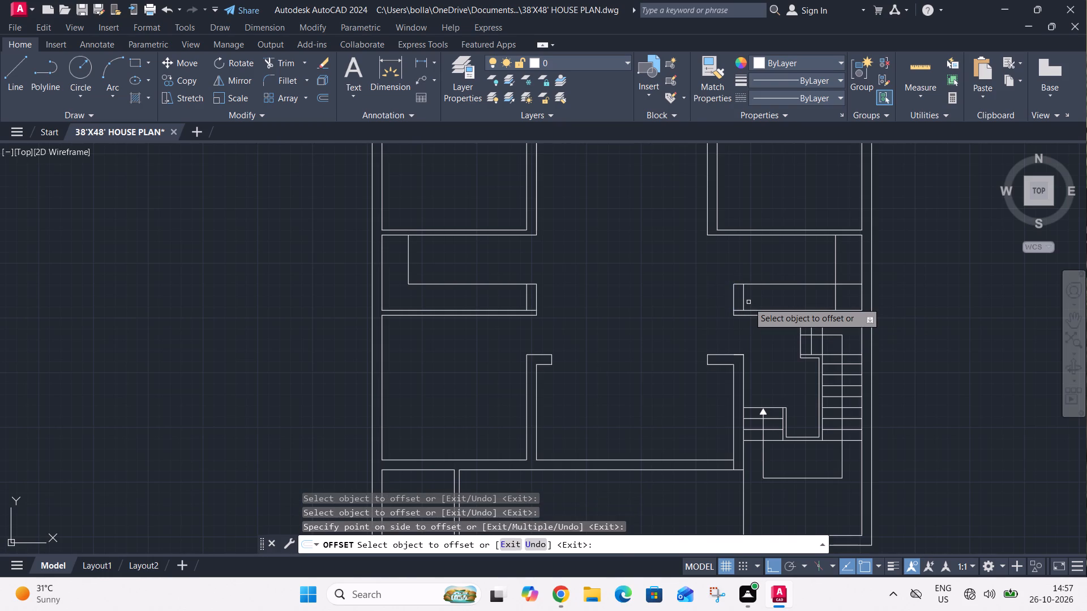
key("Escape")
Trim the overlapping ends of the two 2' offset lines in the right bay to leave an L-shaped counter outline.
key("t")
key("r")
key("space")
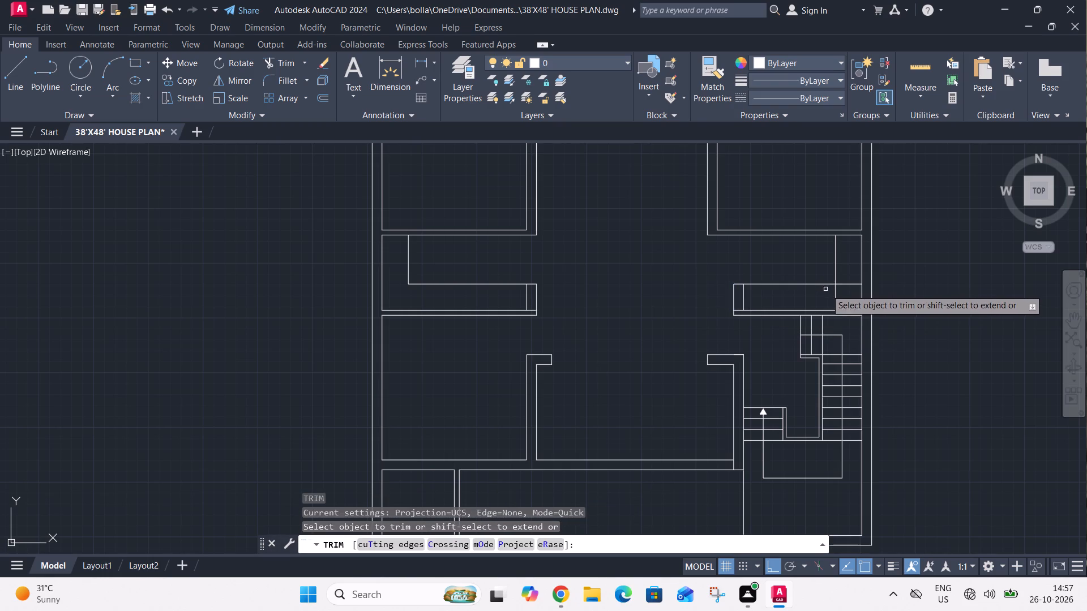
left_click(835, 292)
left_click(842, 286)
key("Escape")
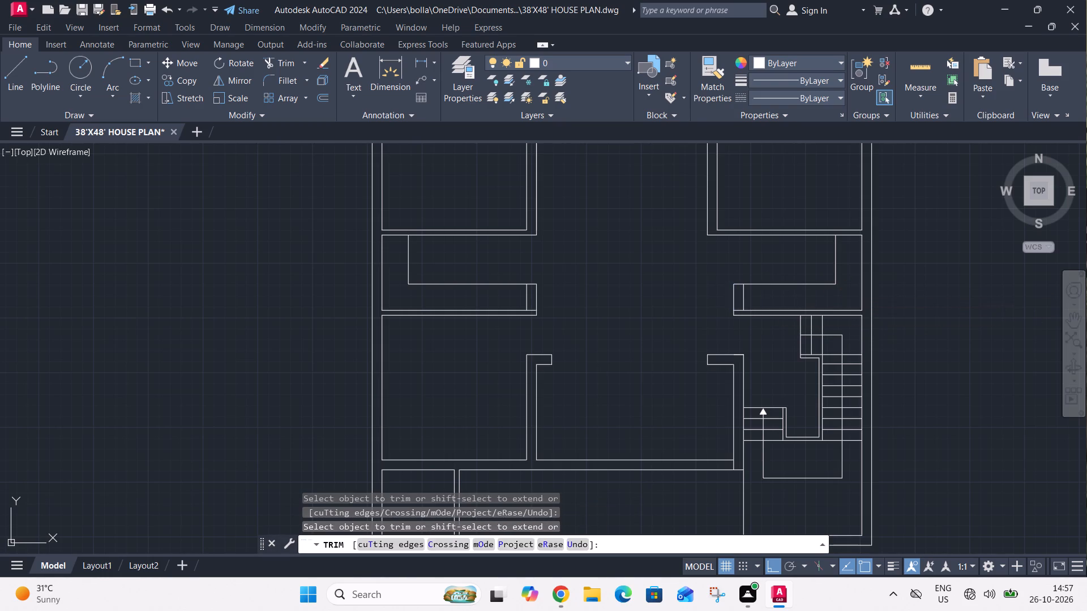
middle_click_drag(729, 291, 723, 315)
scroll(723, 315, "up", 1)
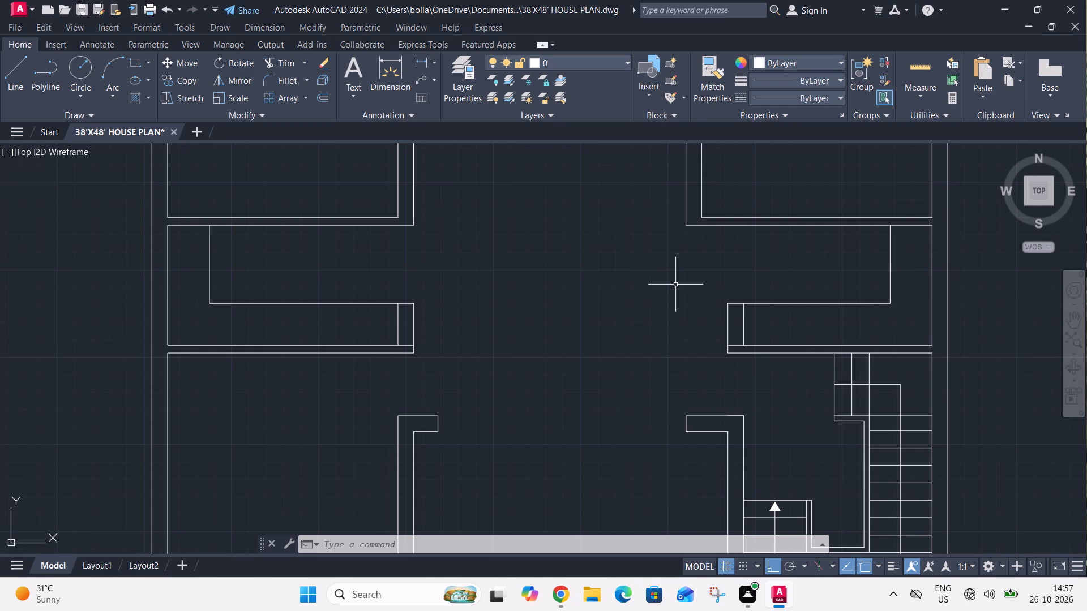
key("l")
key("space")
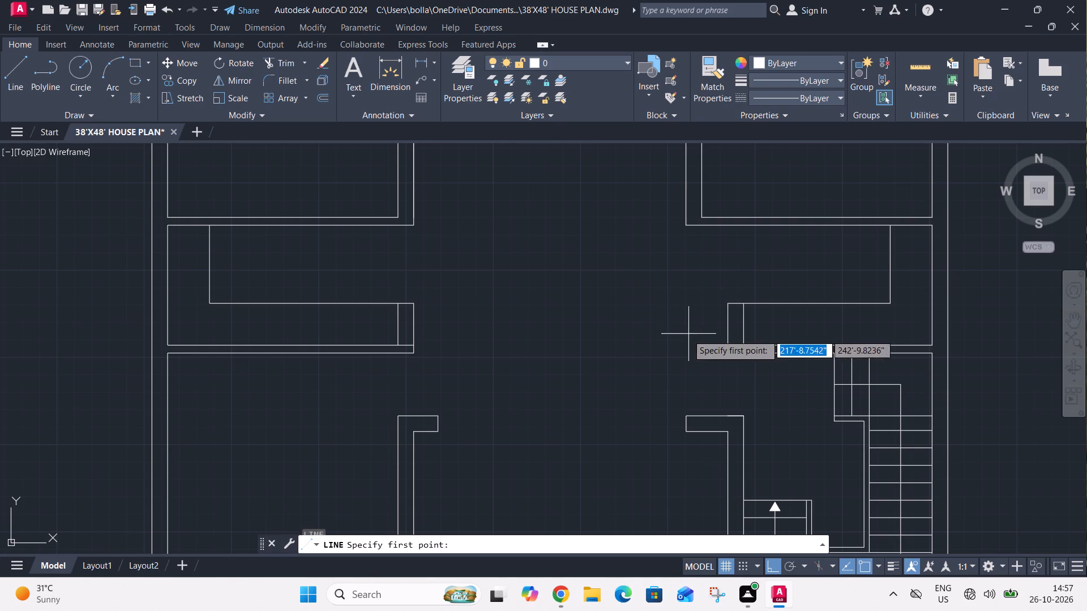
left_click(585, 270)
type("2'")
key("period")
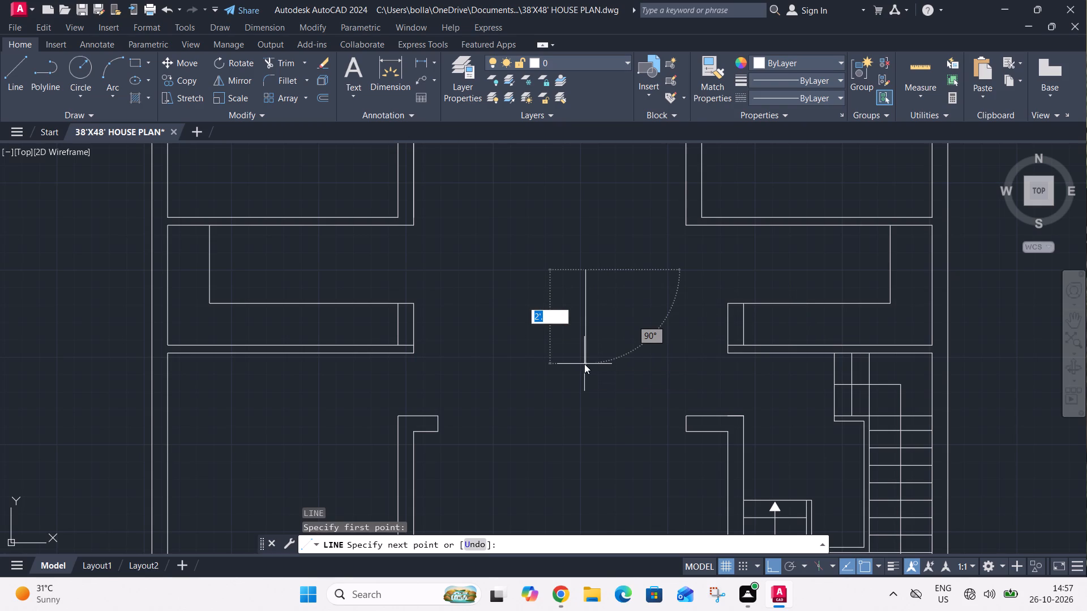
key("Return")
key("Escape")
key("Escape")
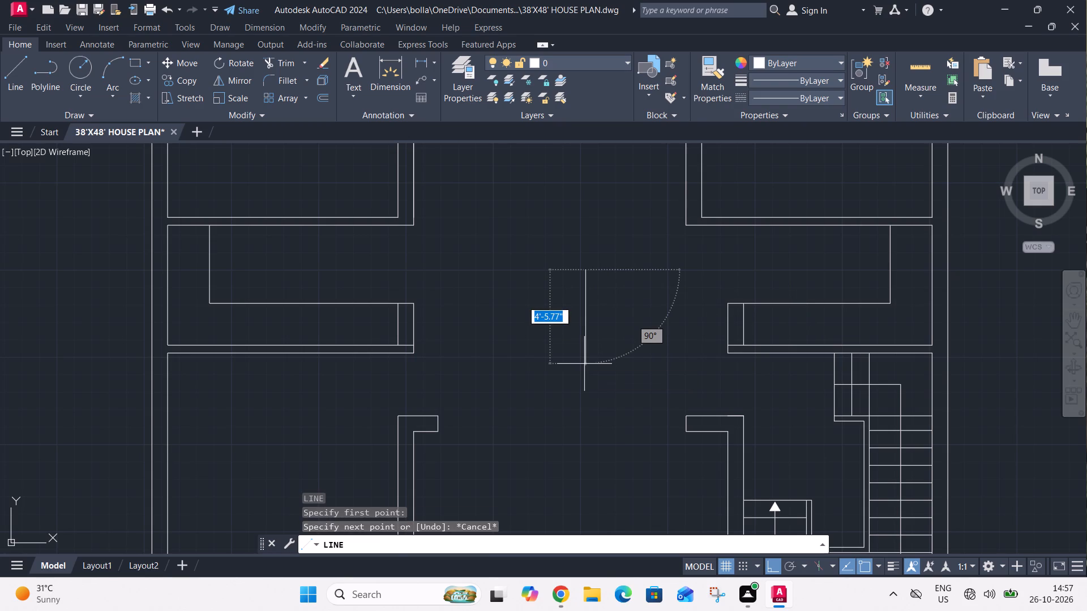
Draw a closed upright rectangle 9" wide and 2' long in the open central hall, between the two side bays.
type("L")
key("space")
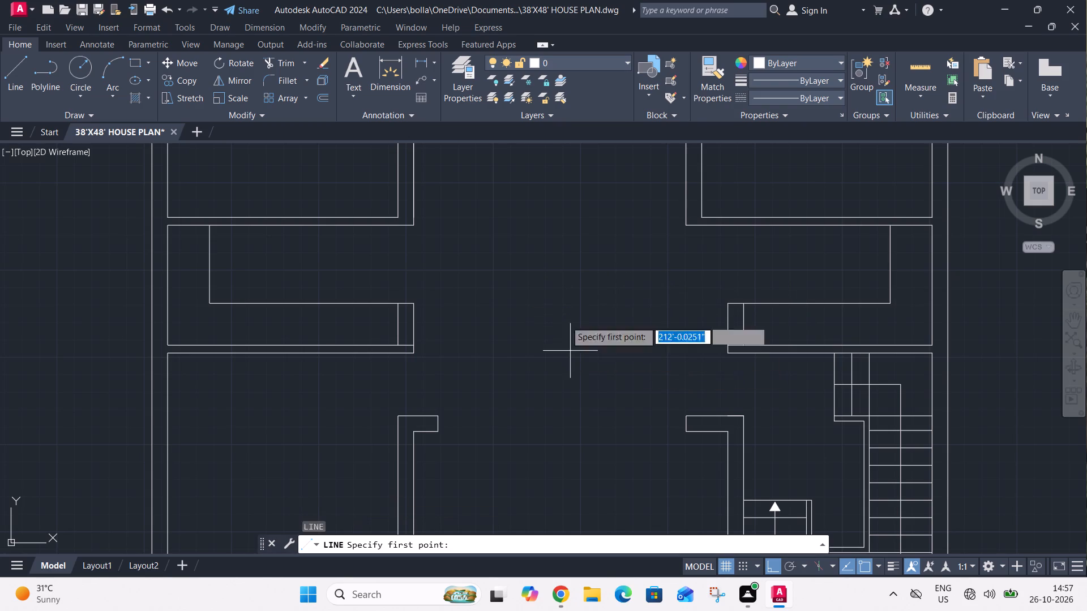
left_click(564, 239)
type("2;")
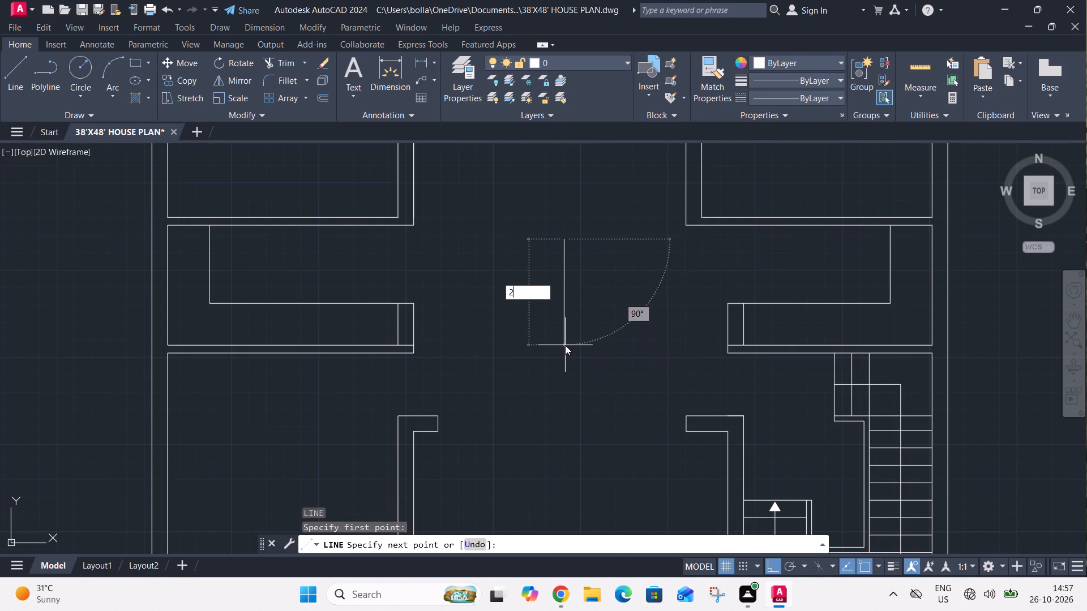
key("BackSpace")
key("apostrophe")
key("Return")
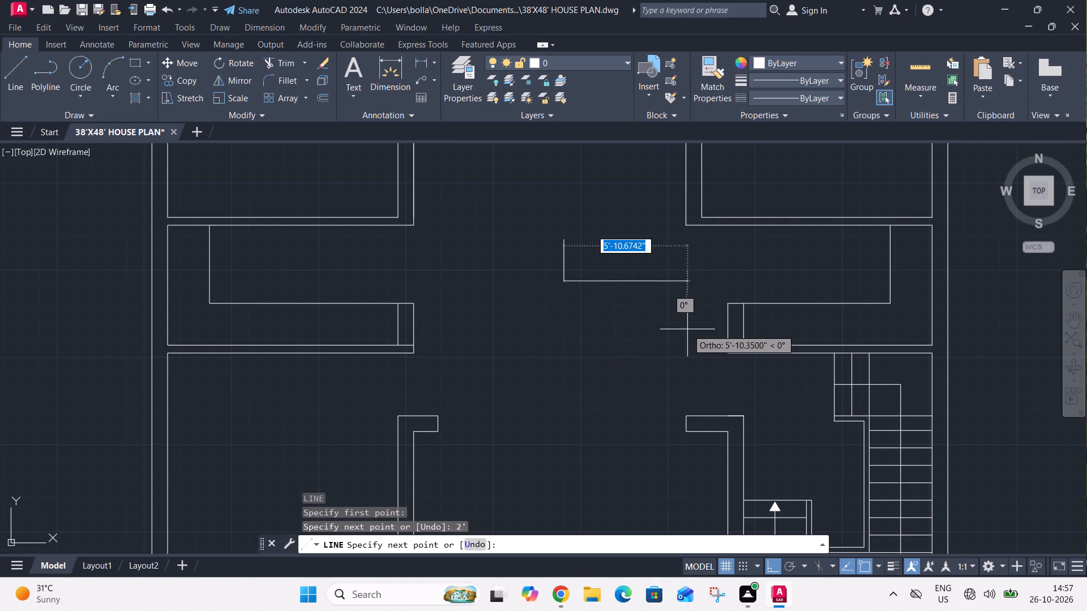
type("9\"")
key("Return")
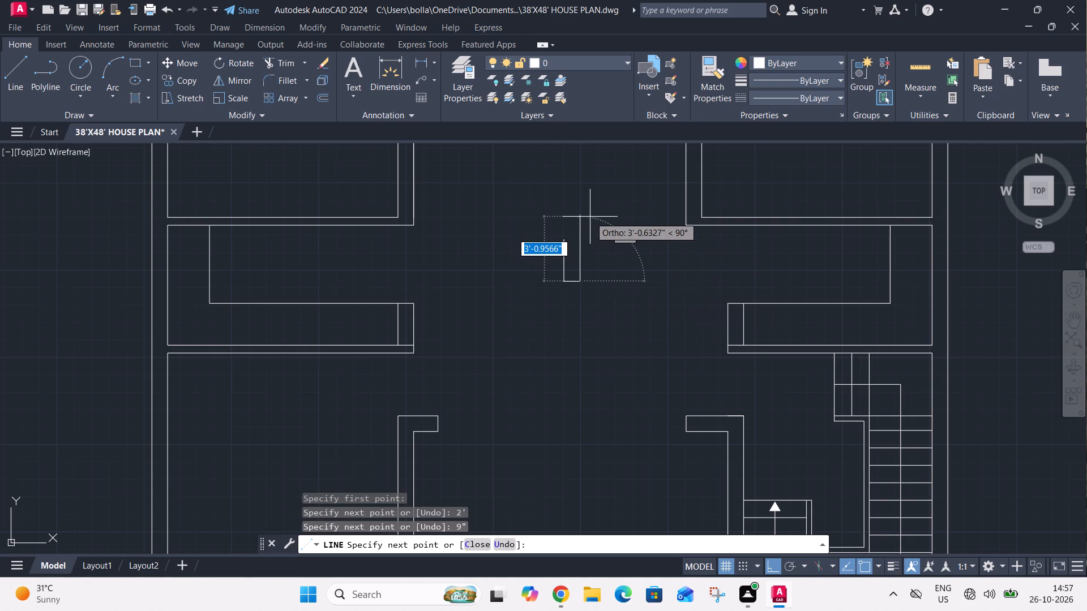
type("2'")
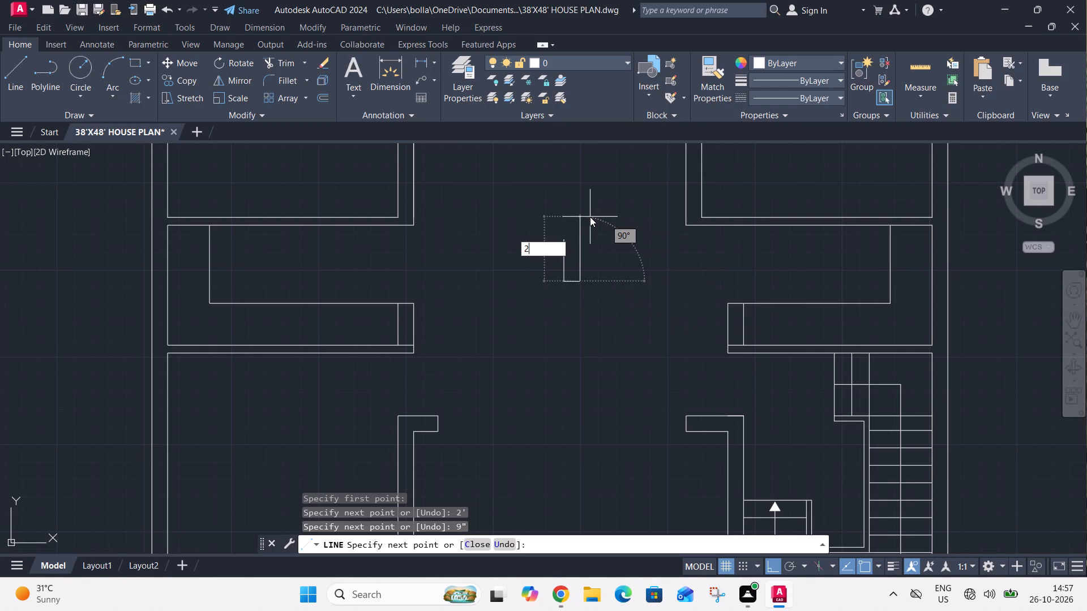
key("Return")
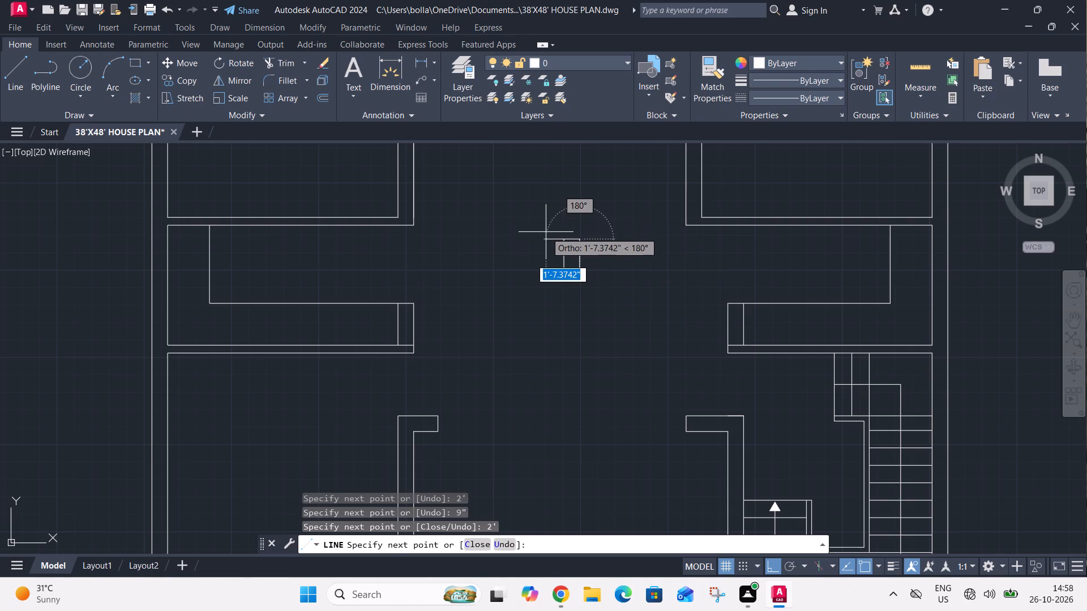
key("c")
key("space")
Draw a vertical centre line inside the small rectangle, joining the midpoints of its short edges.
type("L")
key("space")
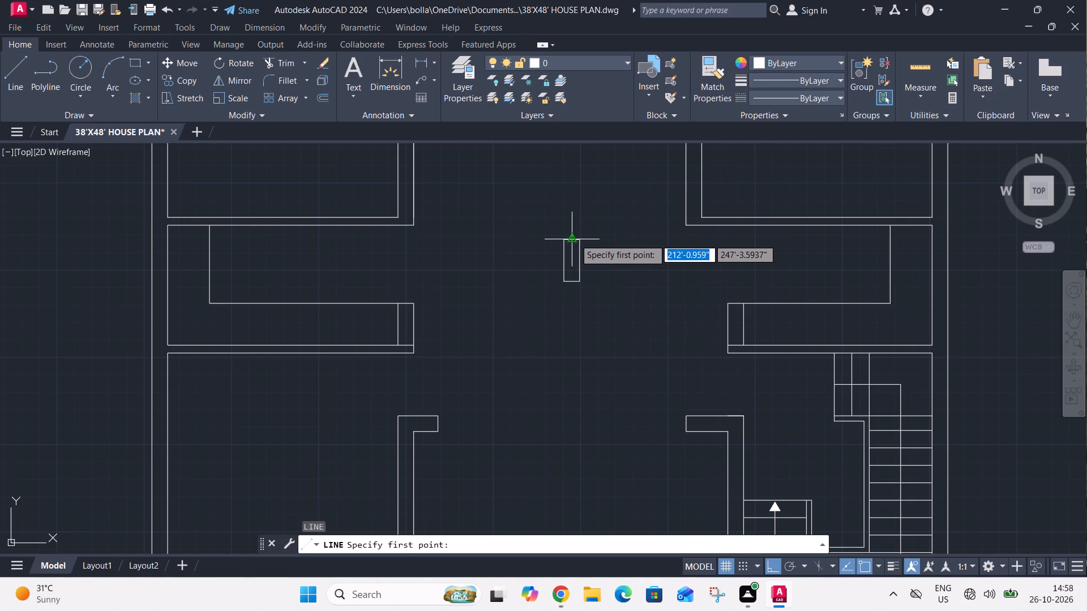
left_click(575, 239)
left_click(571, 279)
key("Escape")
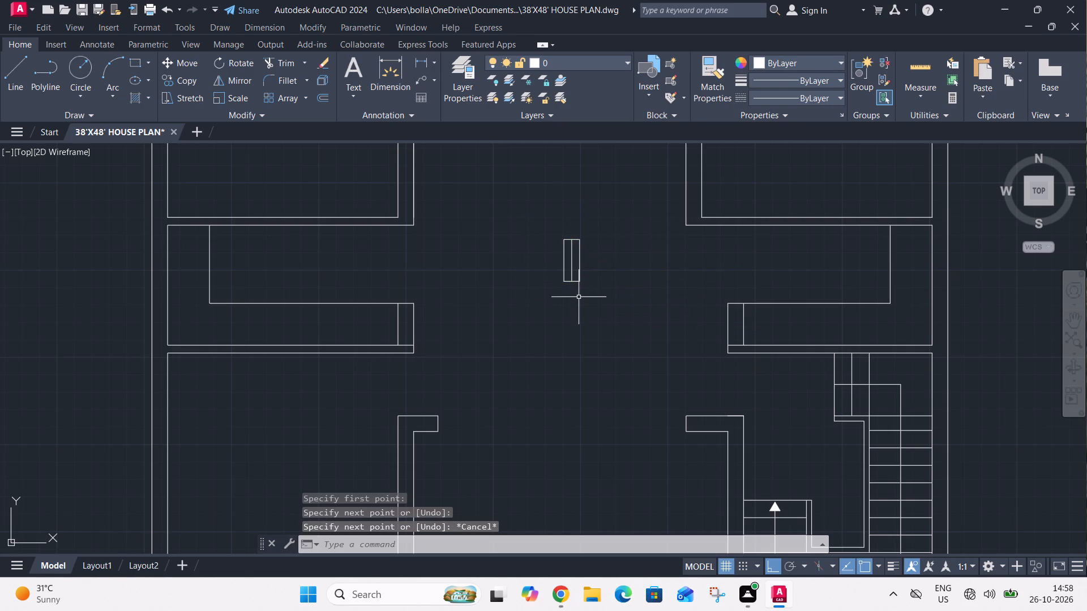
Offset the rectangle's centre line 1" to each side and delete the original centre line to form a window symbol.
type("O")
key("space")
type("1\"")
key("Return")
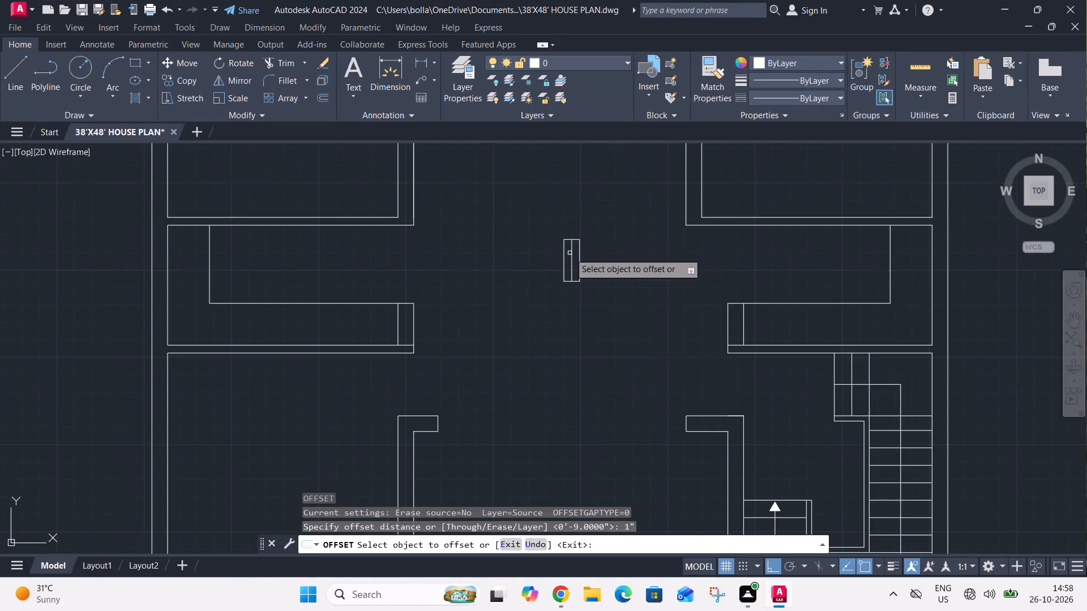
scroll(569, 253, "up", 3)
left_click(574, 260)
left_click(555, 261)
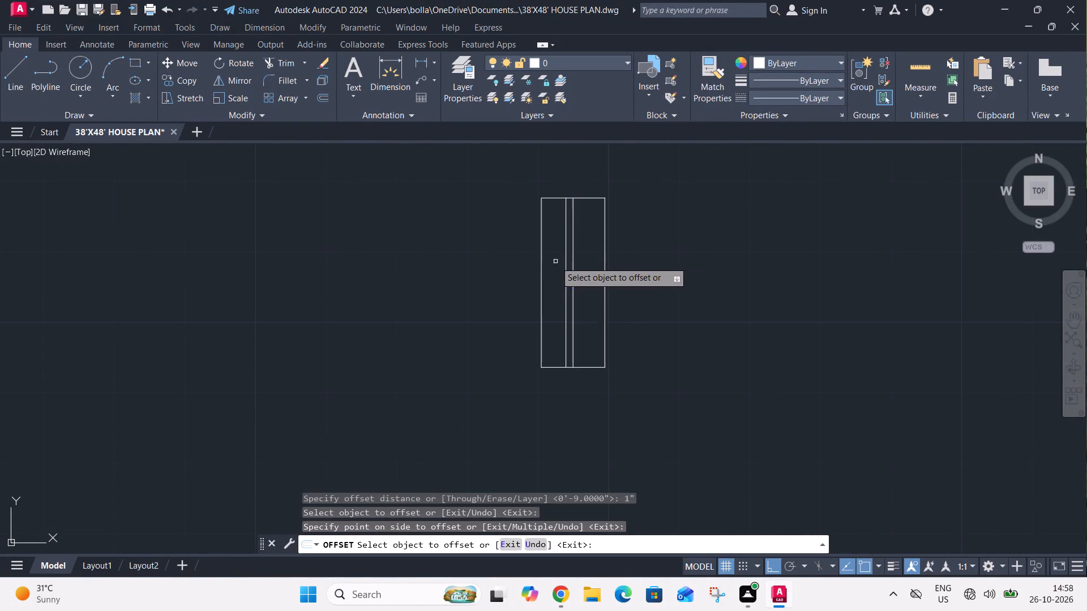
left_click(573, 261)
left_click(590, 261)
key("Escape")
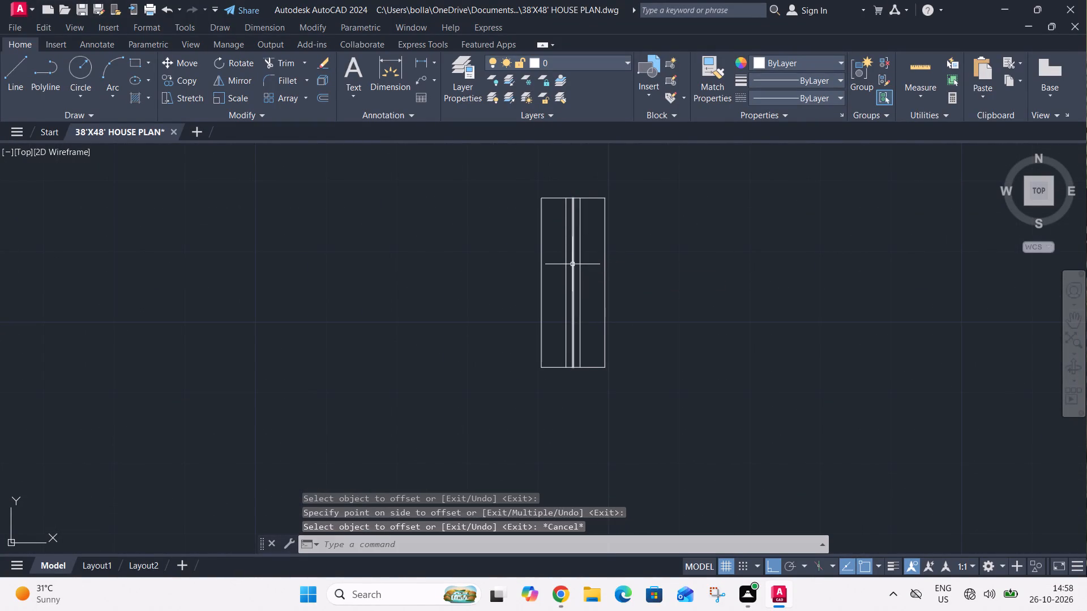
left_click(572, 264)
key("Delete")
Copy the whole window symbol from its right edge's midpoint into the left outer wall beside the small upper-left room.
scroll(569, 246, "down", 3)
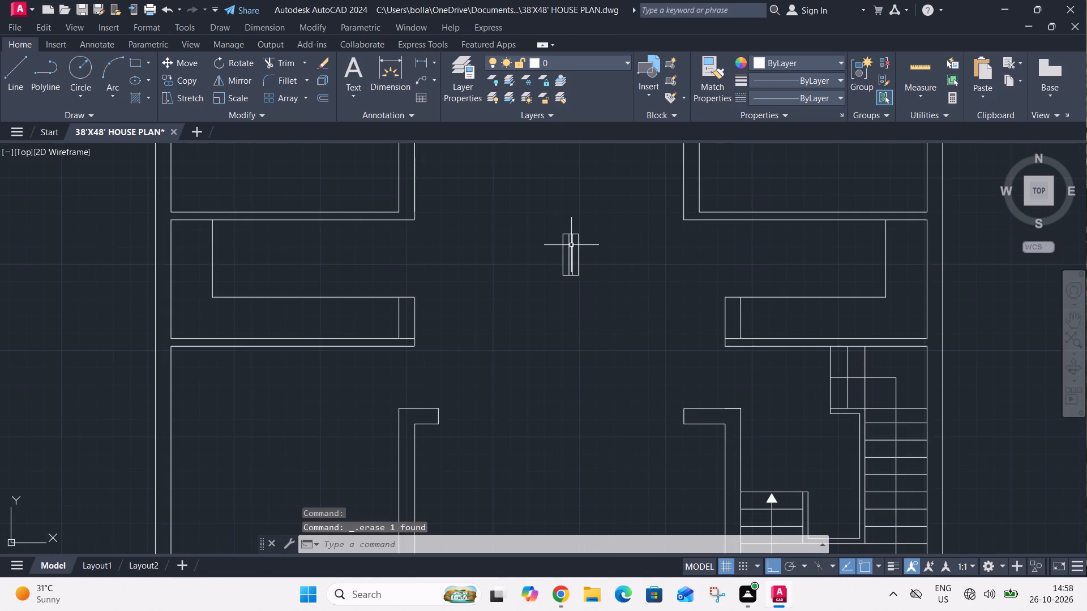
scroll(569, 227, "down", 1)
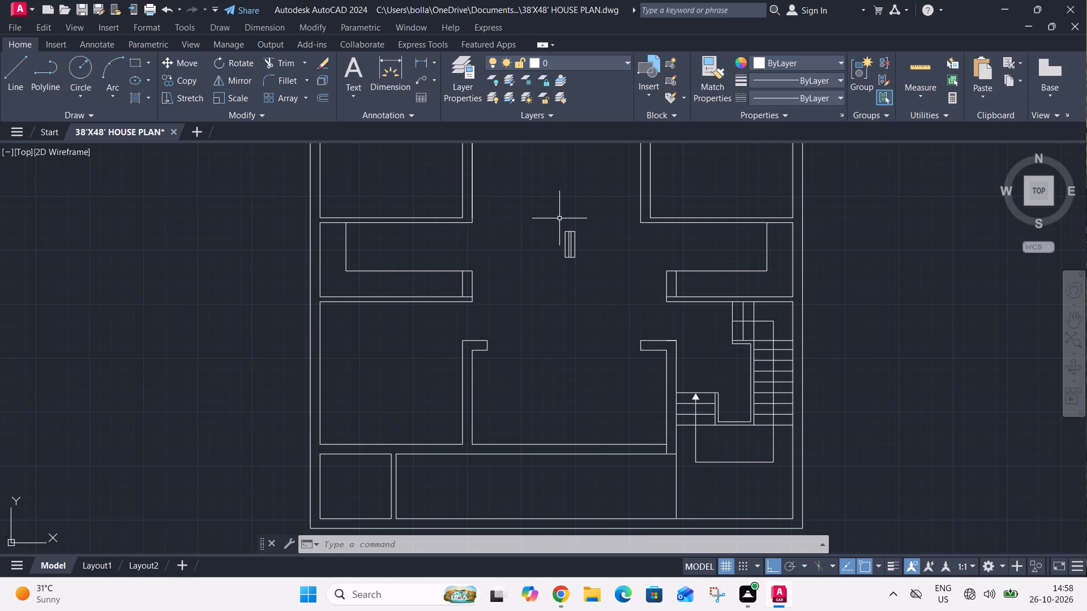
left_click(556, 220)
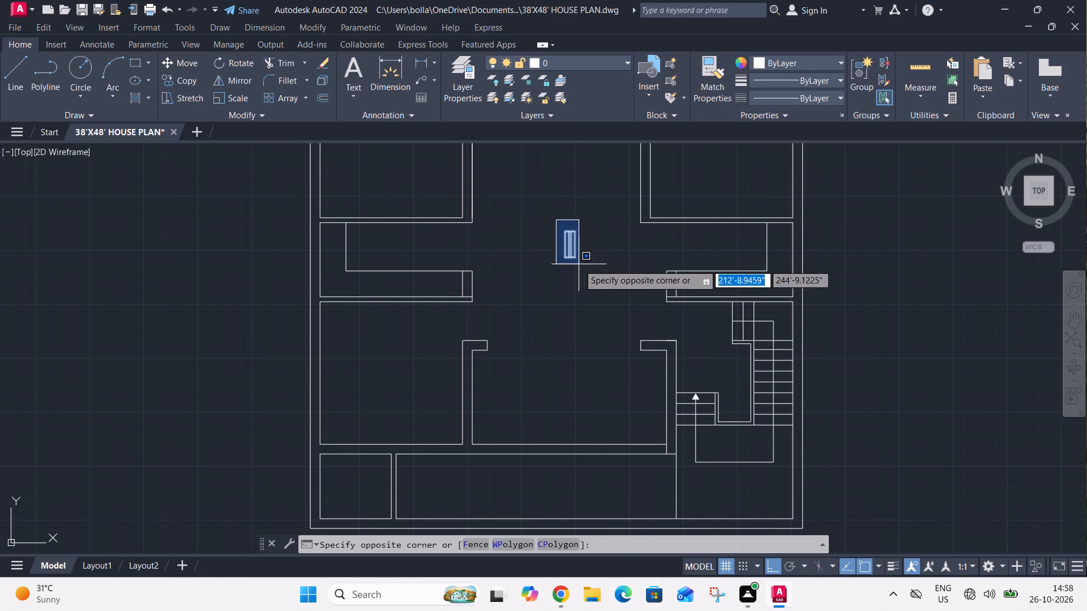
left_click(579, 264)
key("c")
key("o")
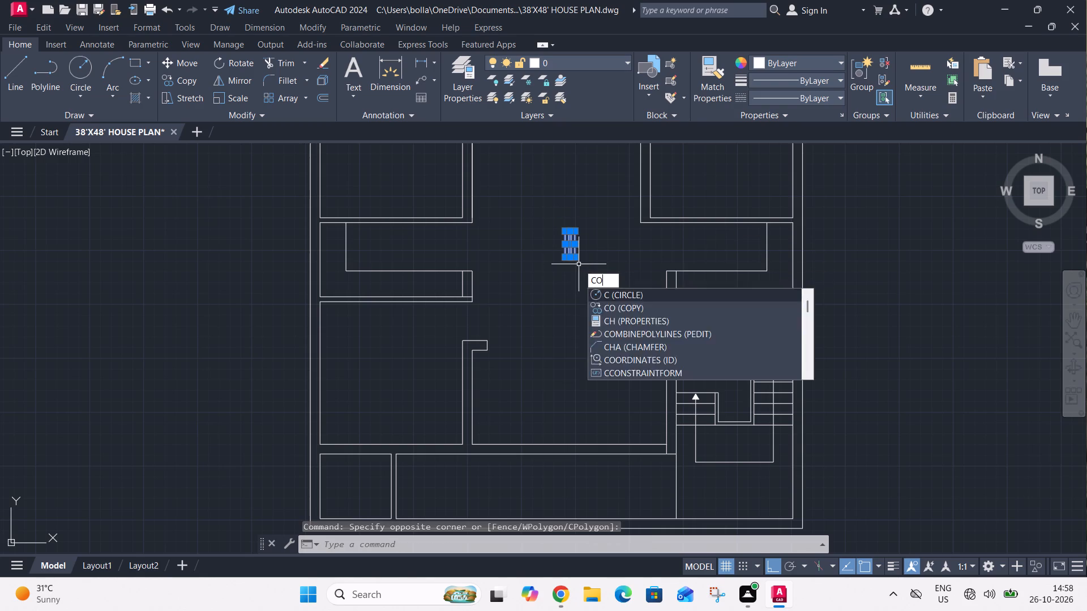
key("space")
left_click(578, 244)
scroll(580, 259, "down", 3)
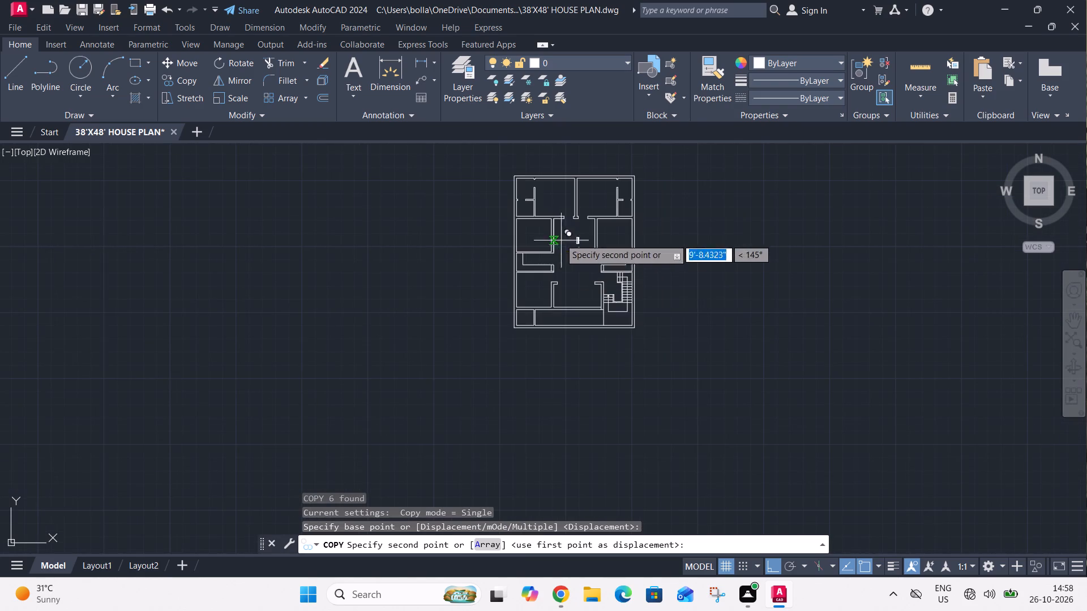
scroll(517, 209, "up", 3)
left_click(509, 205)
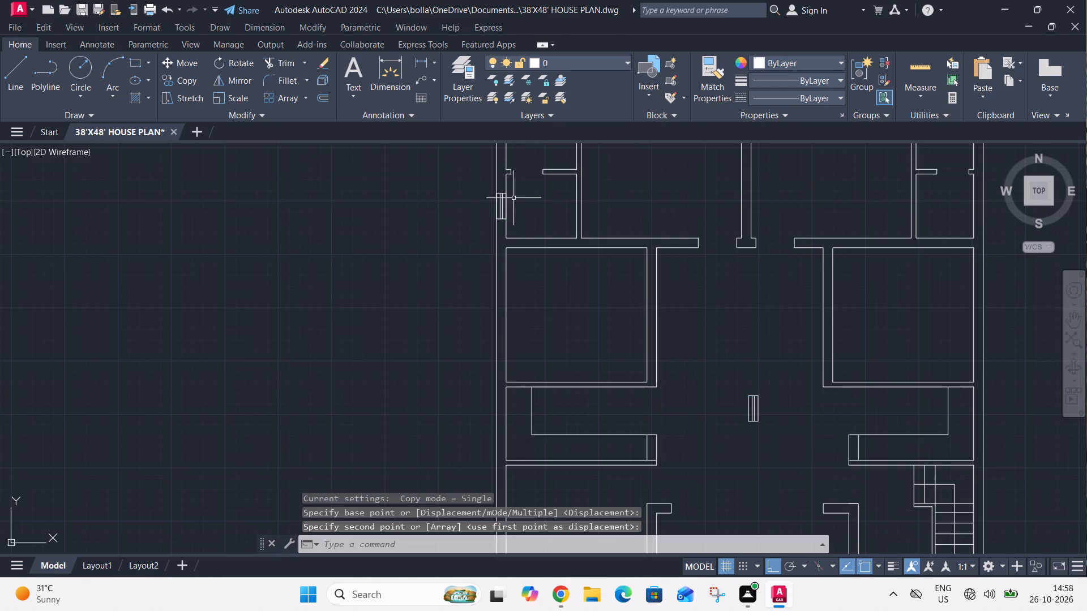
Rotate the original window symbol in the central hall a quarter turn clockwise so that it lies horizontally.
scroll(523, 191, "down", 3)
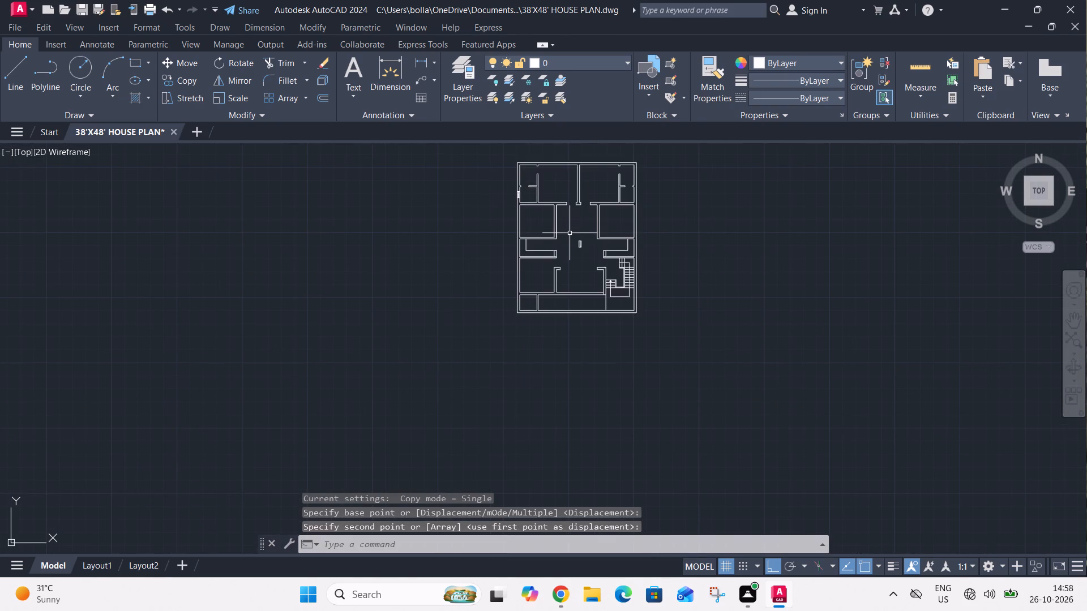
scroll(570, 233, "up", 1)
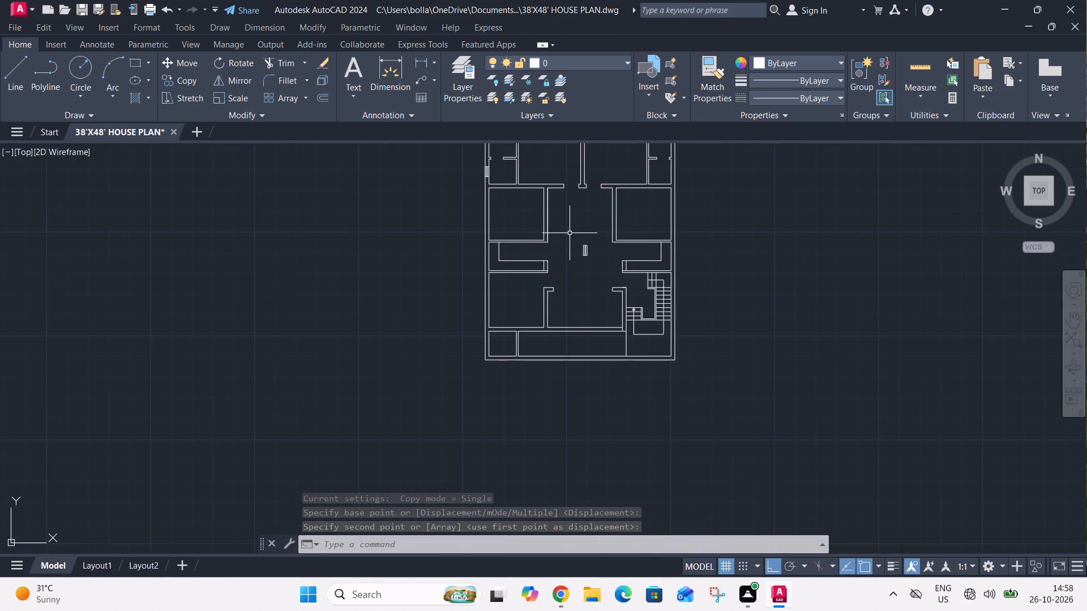
scroll(570, 233, "up", 1)
left_click(571, 234)
left_click(598, 274)
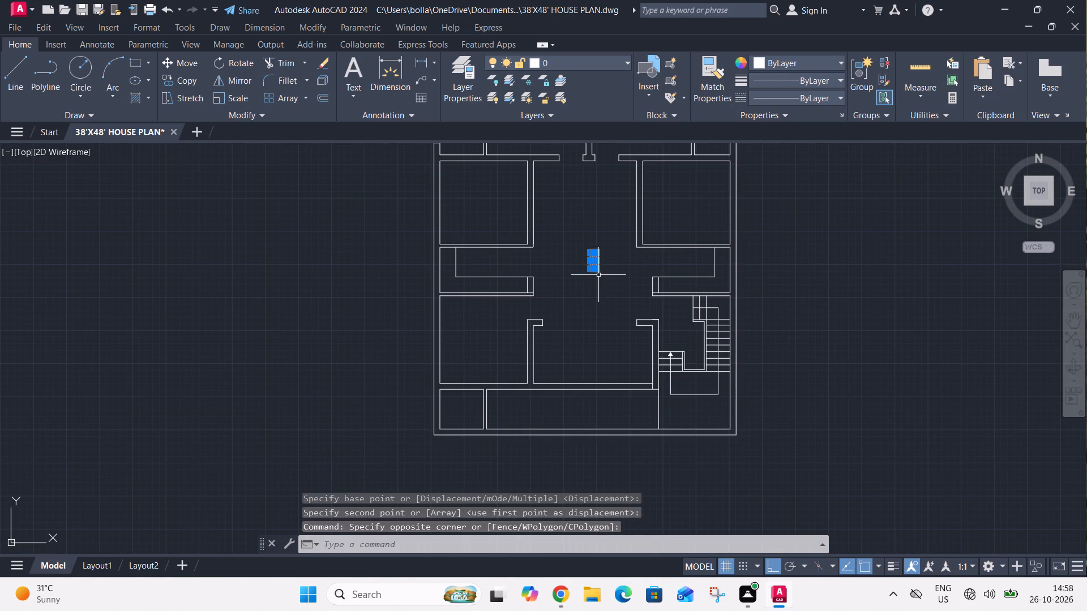
key("r")
key("o")
key("space")
left_click(597, 266)
left_click(589, 278)
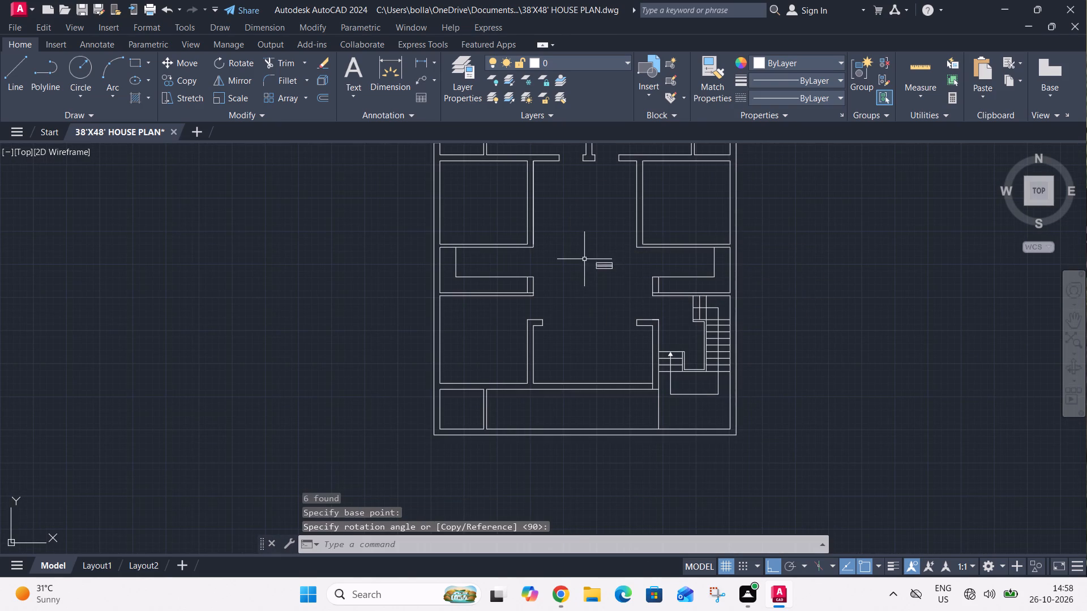
Copy the horizontal window symbol from its top edge's midpoint into the bottom outer wall beneath the small lower-left room.
left_click(584, 259)
left_click(617, 279)
type("CO")
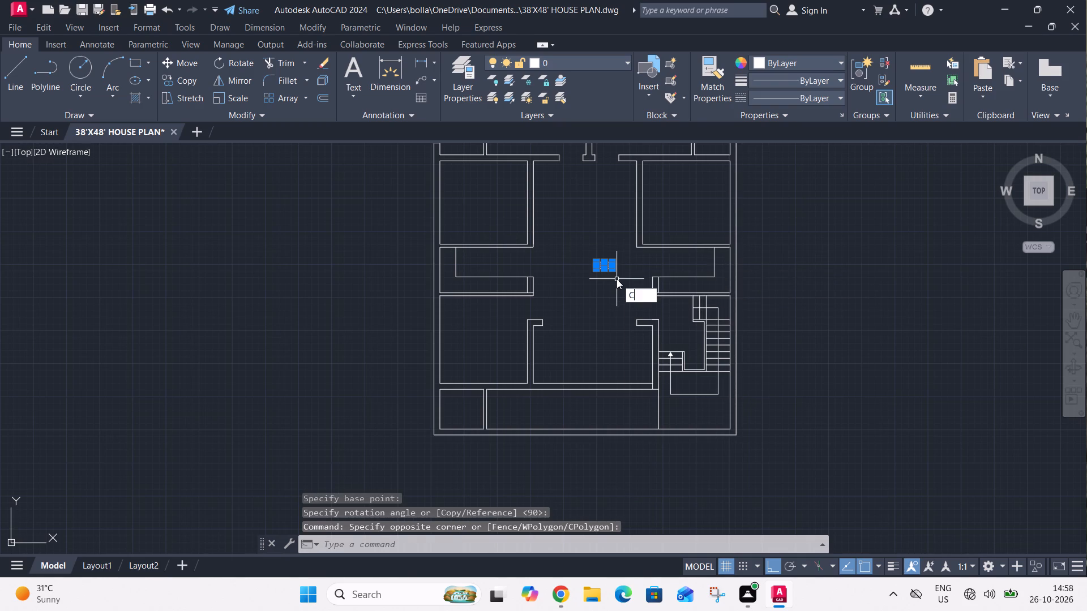
key("space")
left_click(604, 260)
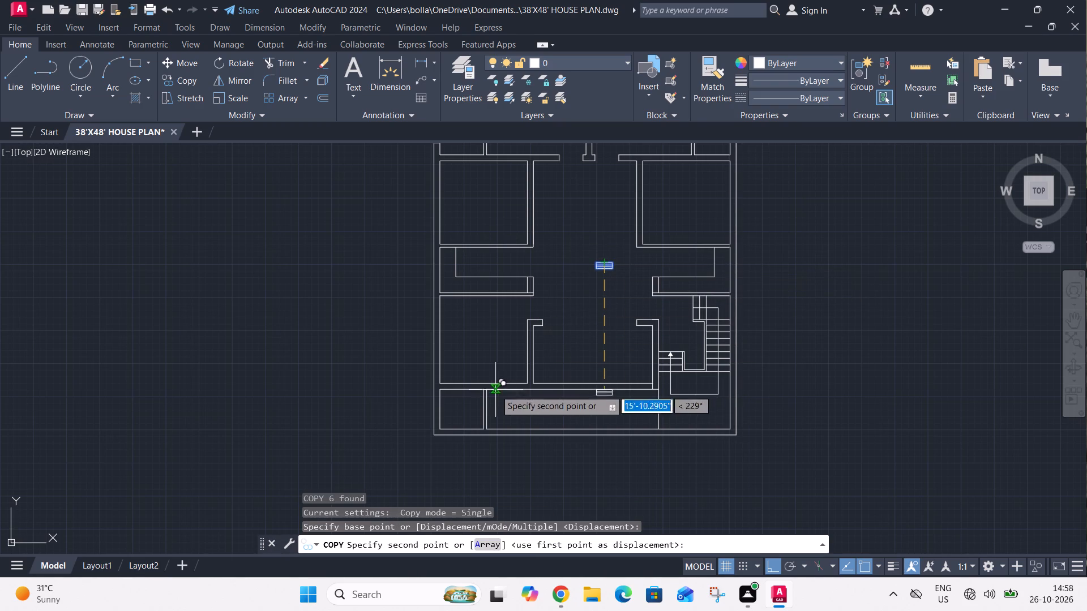
scroll(486, 403, "up", 3)
middle_click_drag(483, 397, 535, 347)
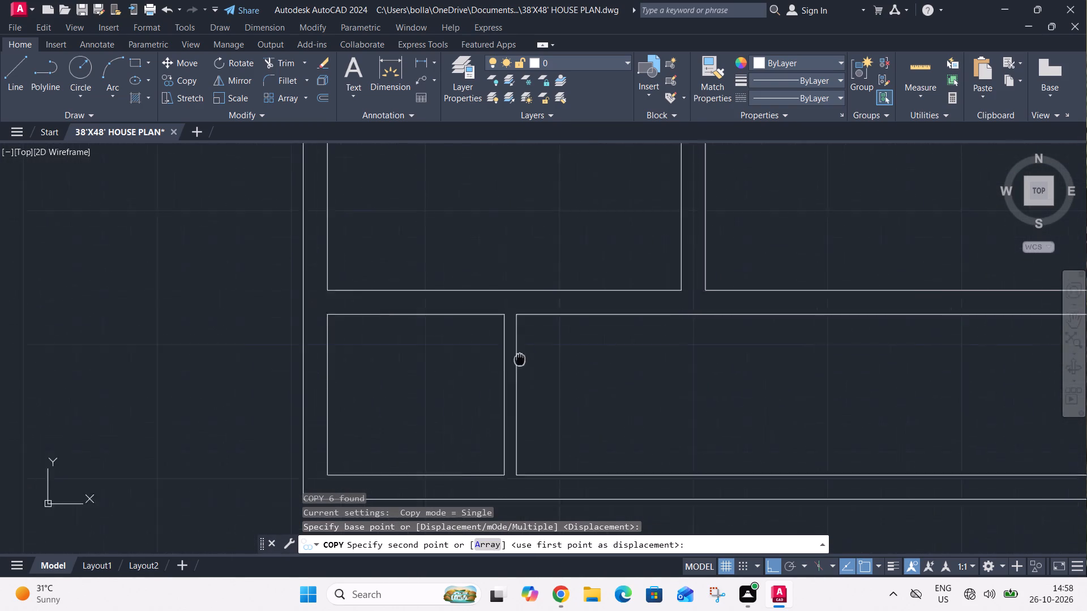
middle_click_drag(535, 347, 562, 320)
left_click(454, 439)
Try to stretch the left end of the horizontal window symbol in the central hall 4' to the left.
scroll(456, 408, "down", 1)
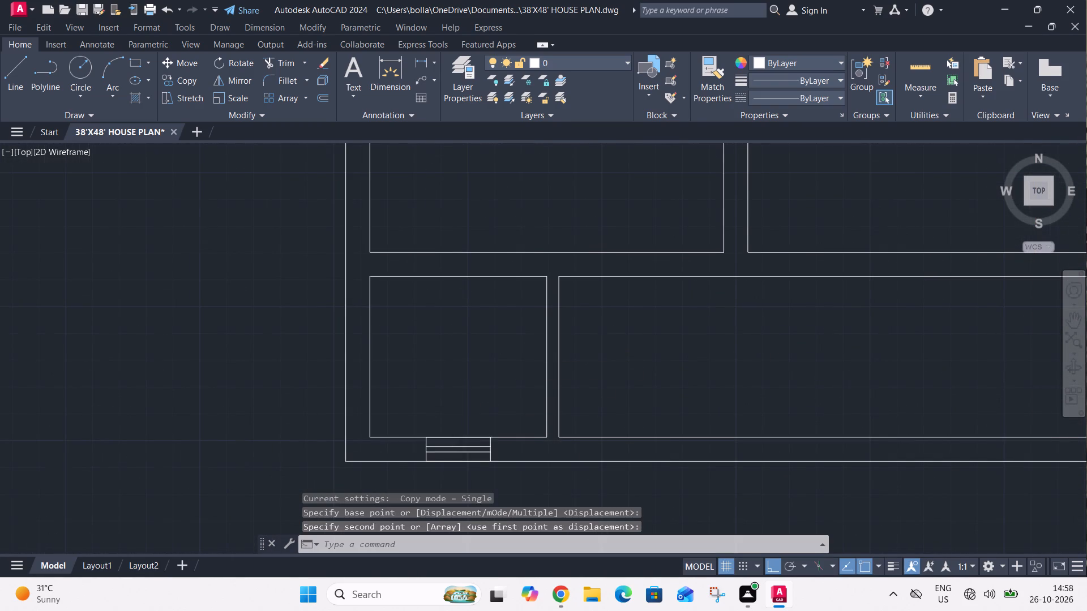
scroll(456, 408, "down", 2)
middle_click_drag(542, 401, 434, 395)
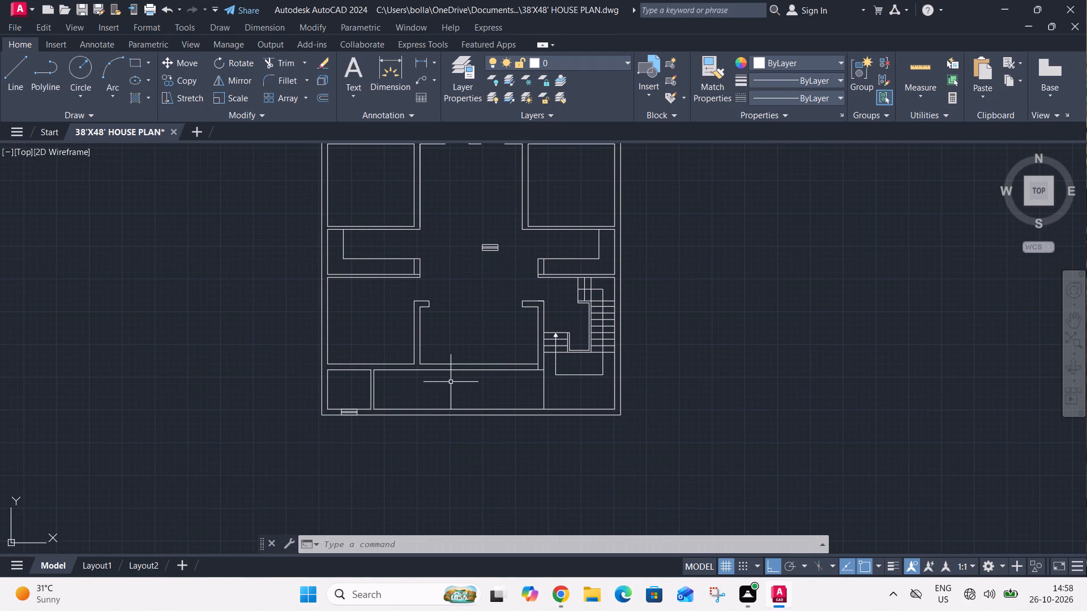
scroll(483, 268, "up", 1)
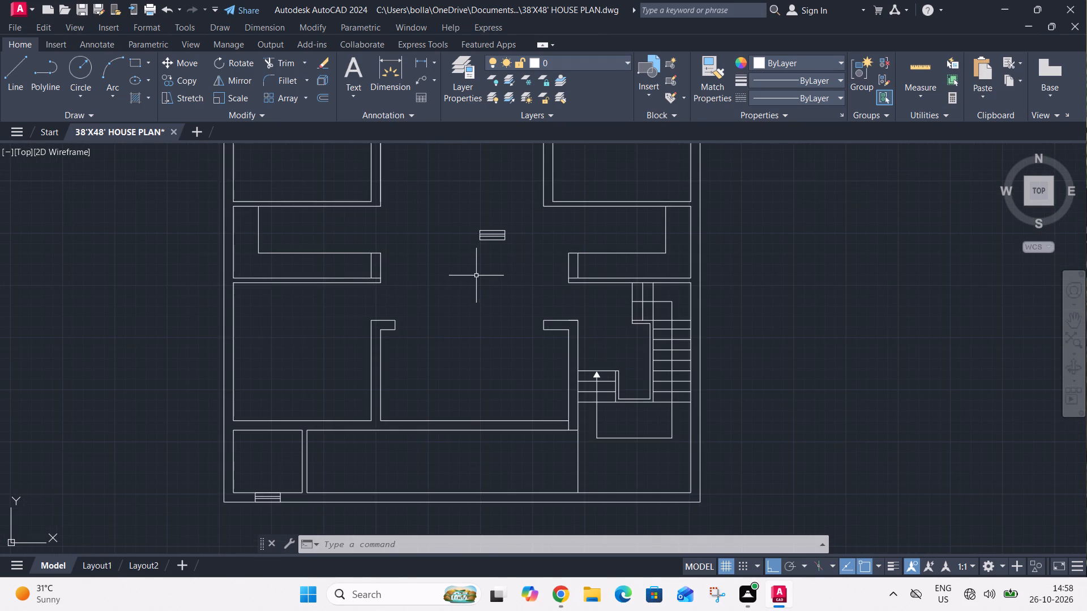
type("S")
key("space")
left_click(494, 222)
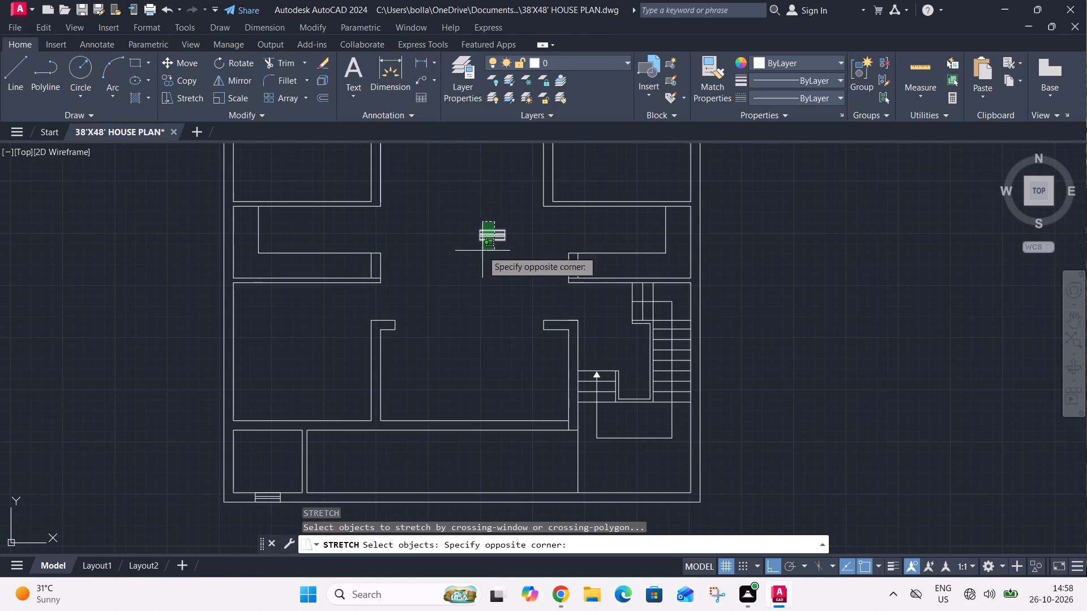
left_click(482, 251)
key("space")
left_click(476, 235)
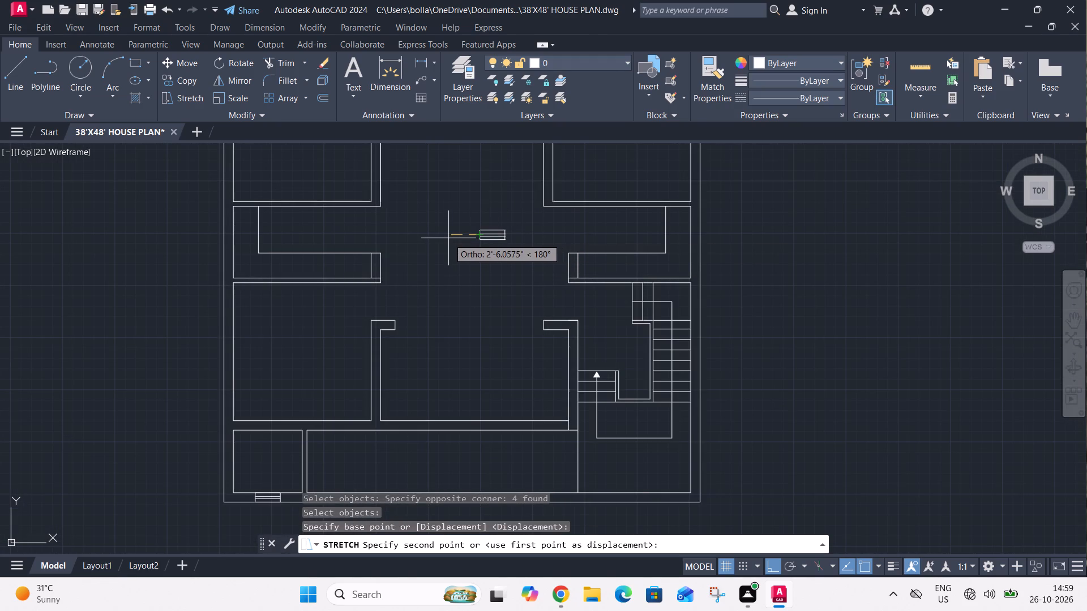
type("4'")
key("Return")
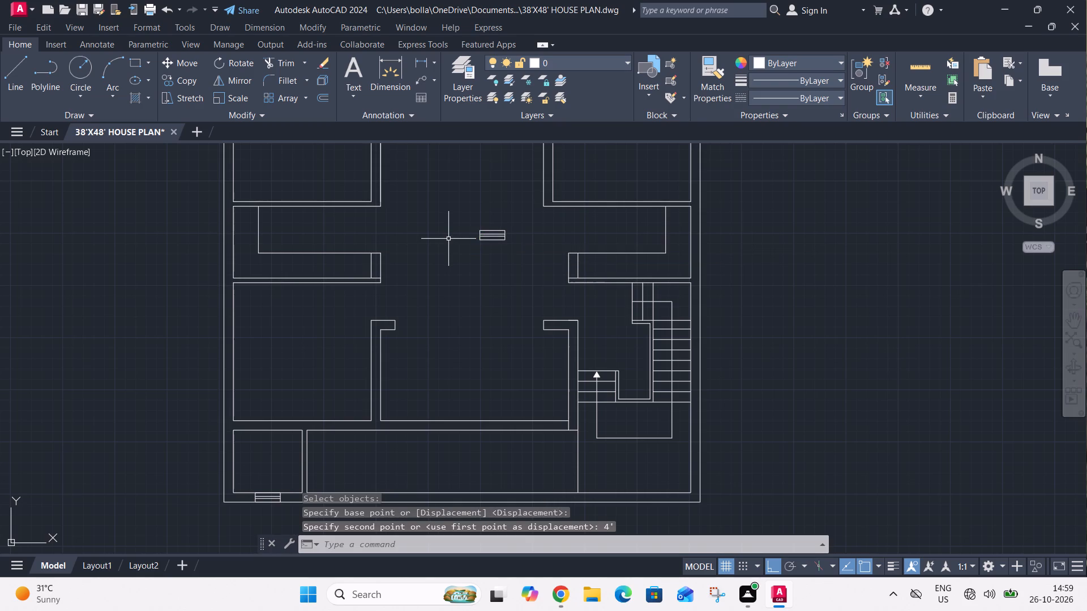
Stretch the left end of the horizontal window symbol in the central hall 4' to the left.
type("S")
key("space")
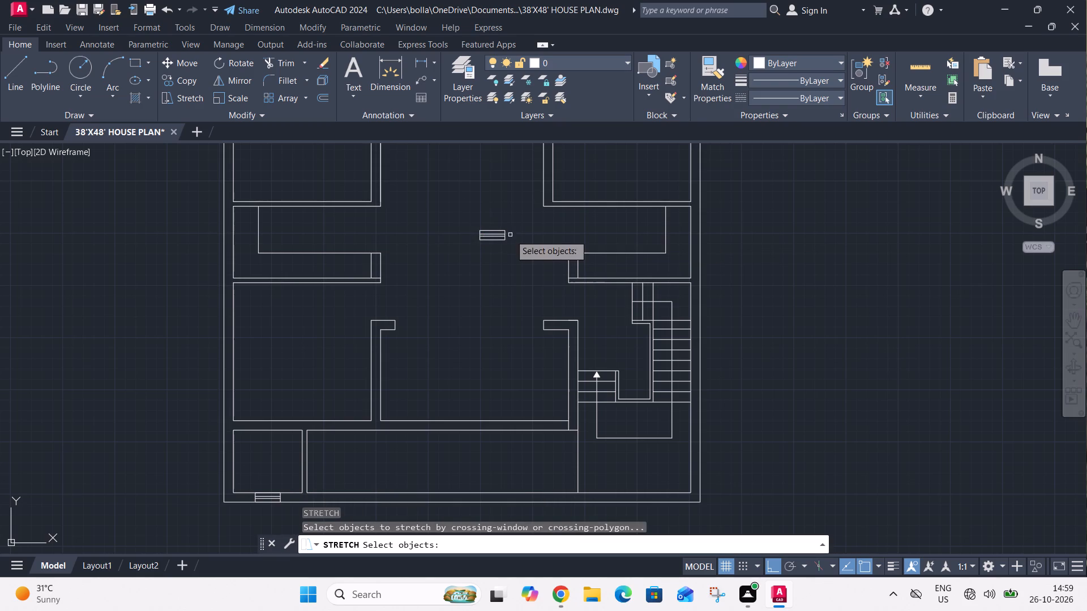
scroll(493, 226, "up", 3)
left_click(486, 217)
left_click(413, 307)
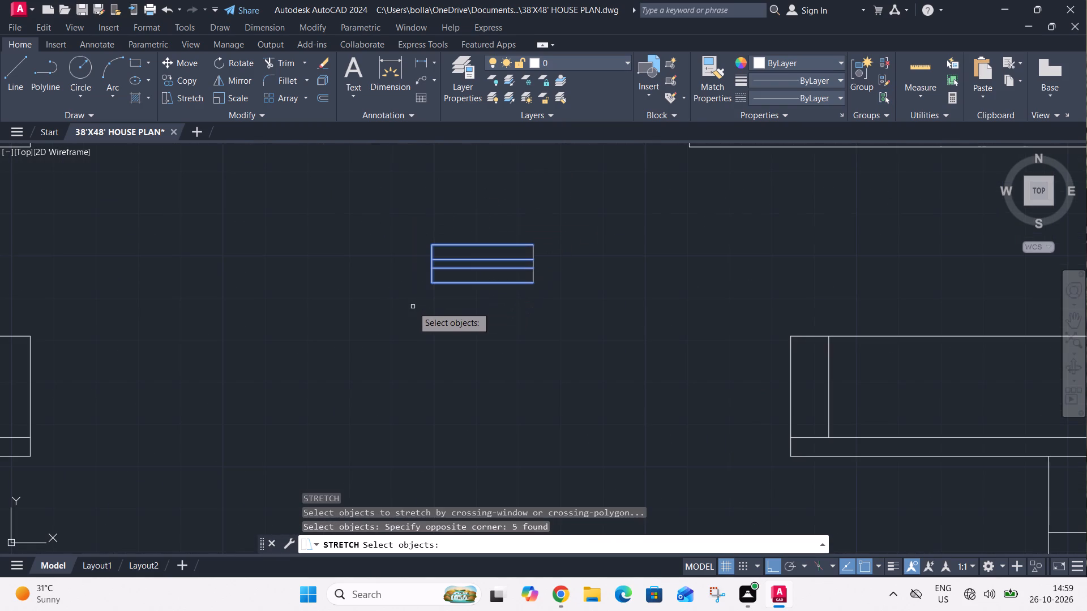
key("space")
left_click(429, 265)
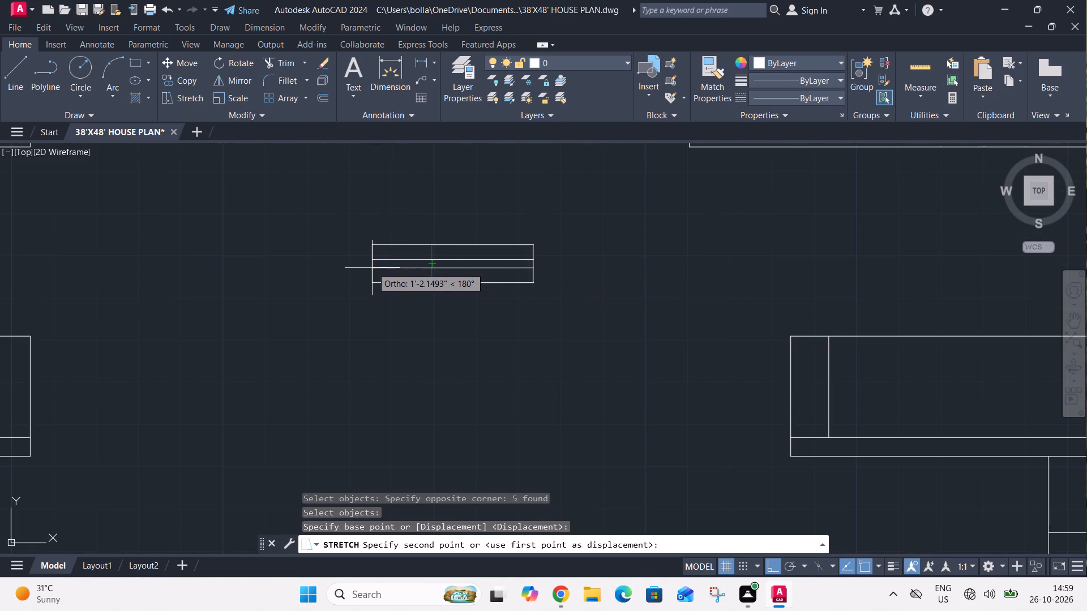
type("4'")
key("Return")
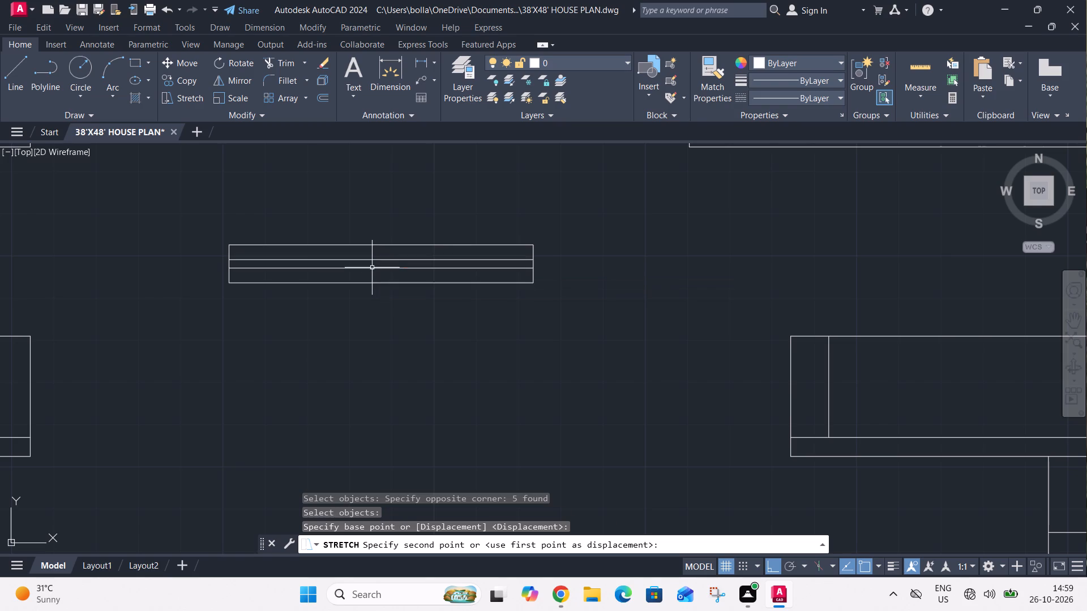
Copy the lengthened window symbol from its top edge's midpoint straight down into the bottom wall of the central lower room.
scroll(423, 256, "down", 3)
scroll(485, 251, "down", 1)
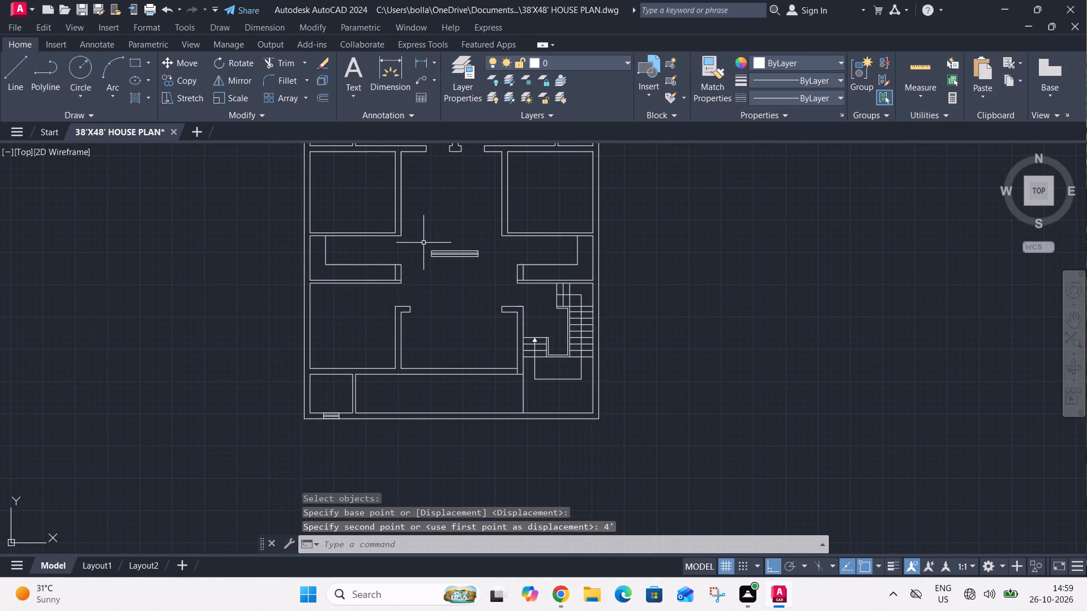
left_click(420, 239)
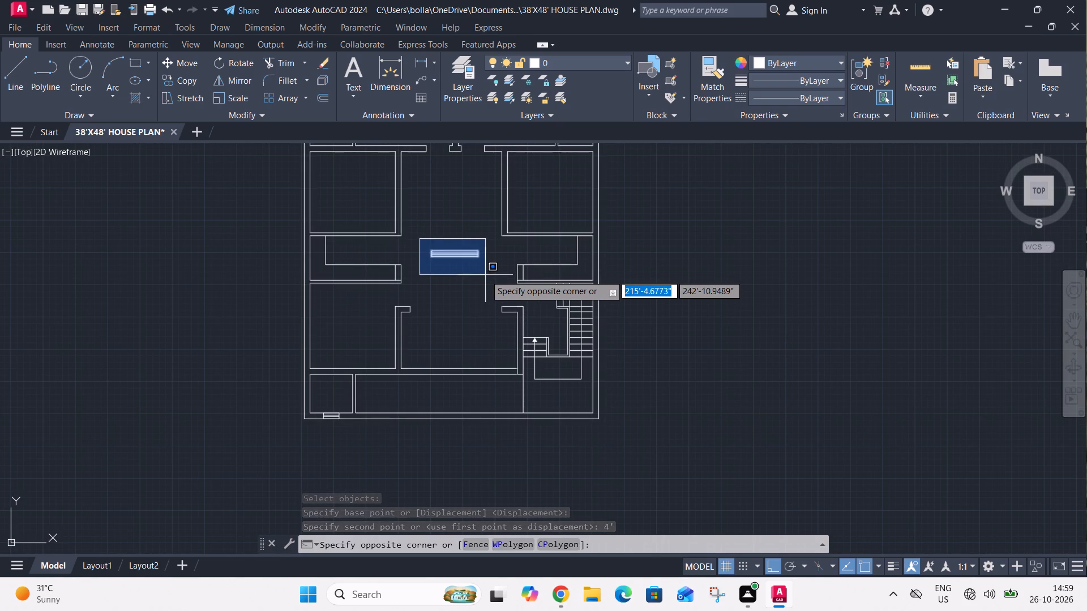
left_click(485, 275)
key("c")
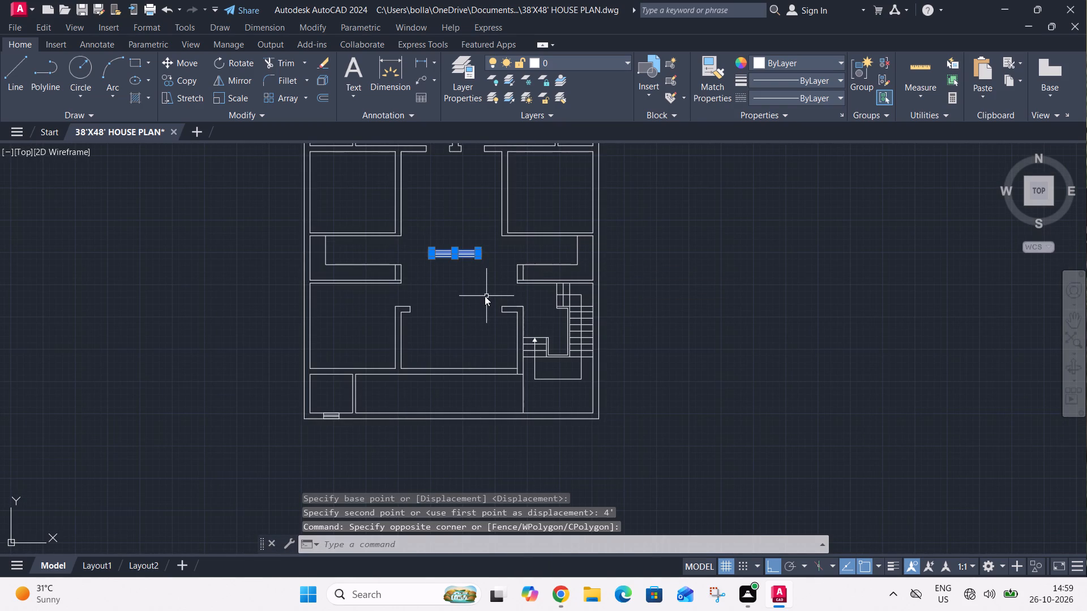
key("o")
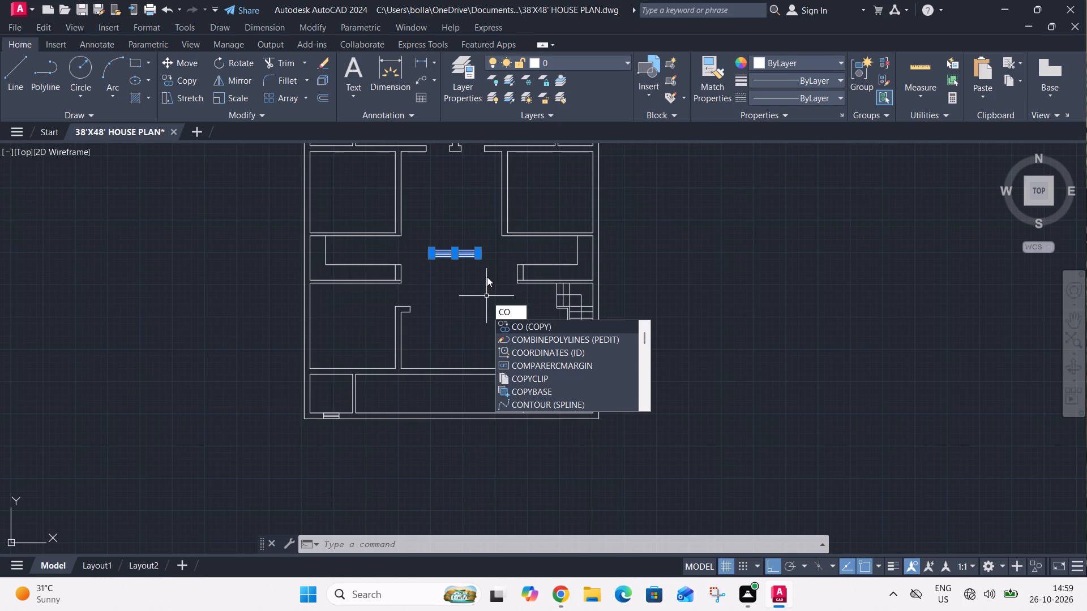
key("space")
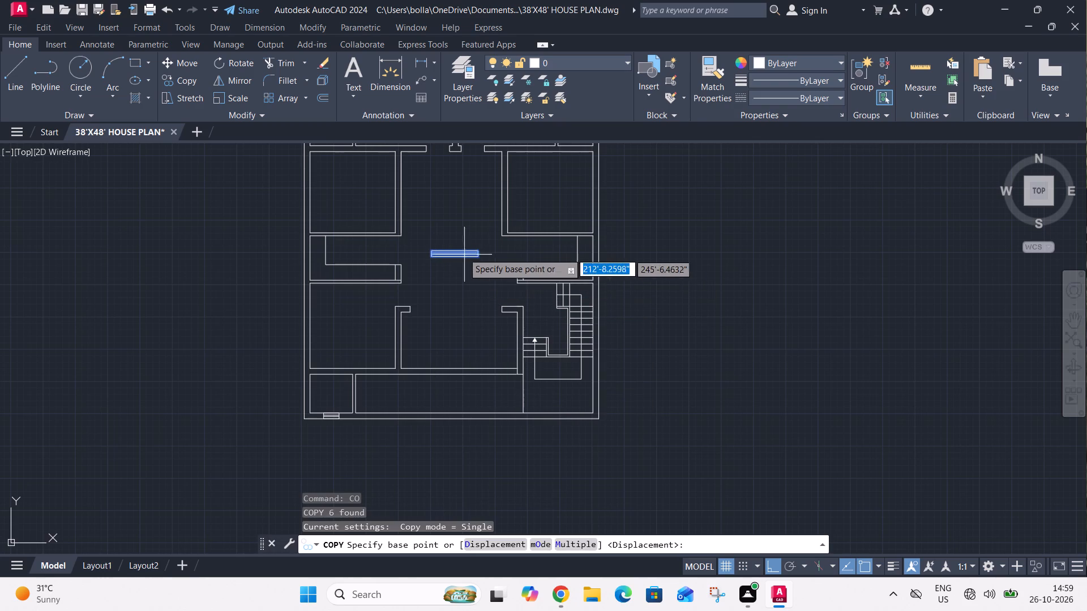
left_click(453, 249)
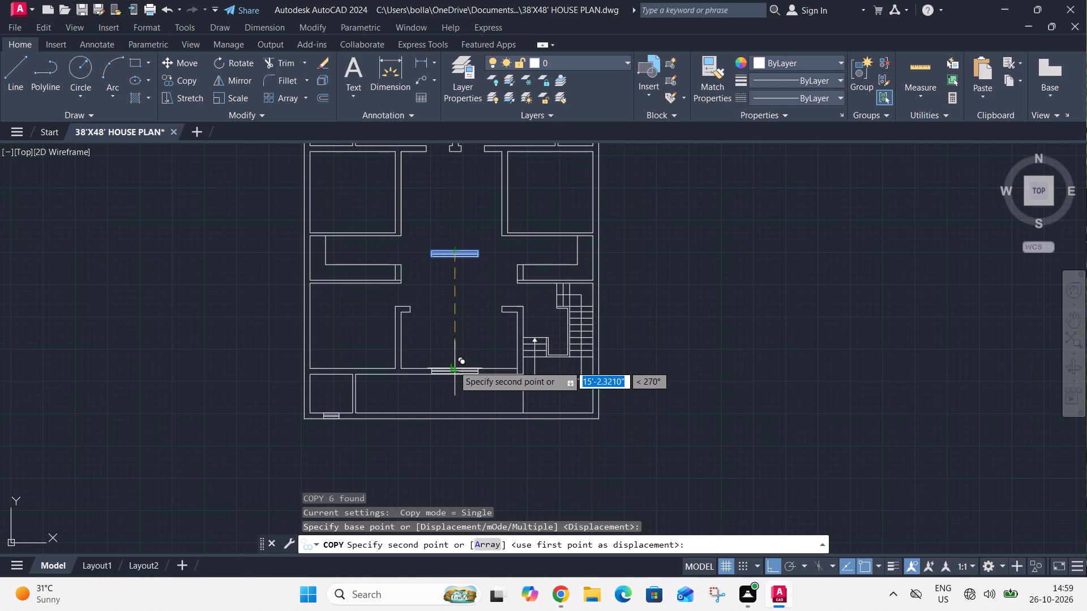
left_click(453, 367)
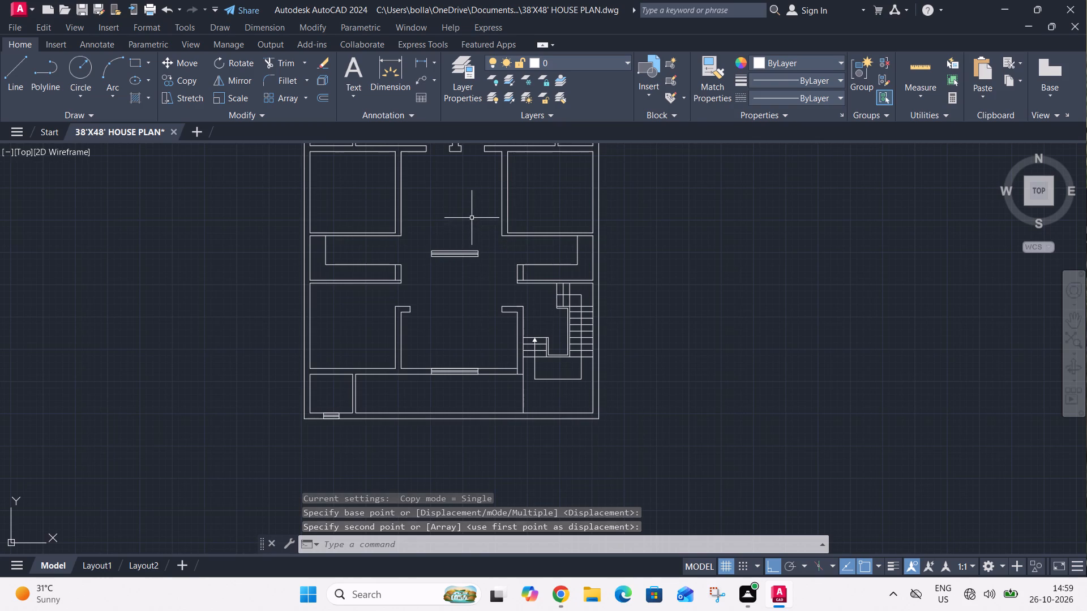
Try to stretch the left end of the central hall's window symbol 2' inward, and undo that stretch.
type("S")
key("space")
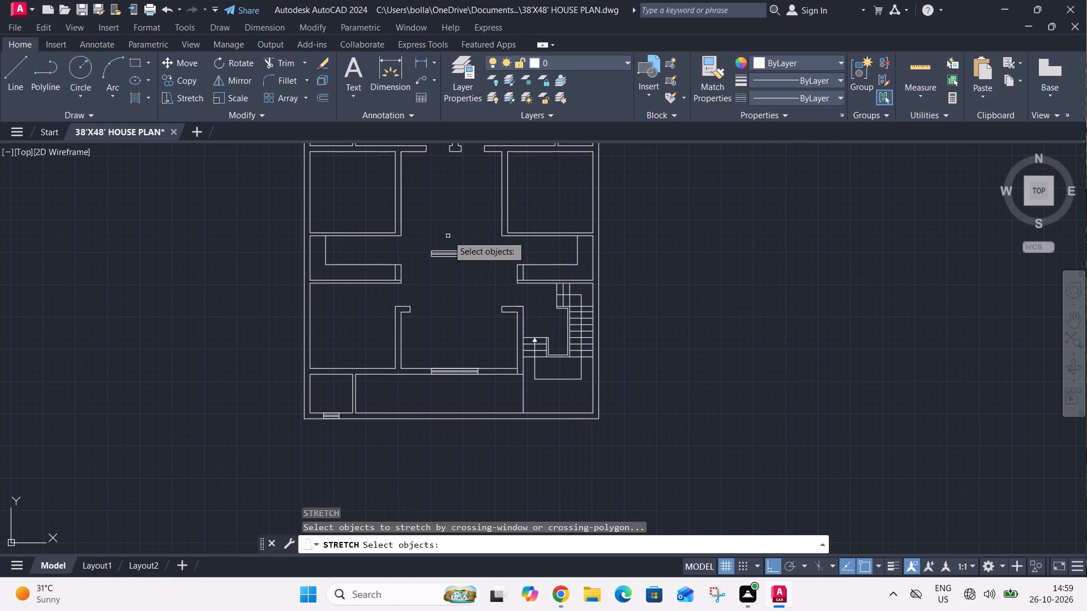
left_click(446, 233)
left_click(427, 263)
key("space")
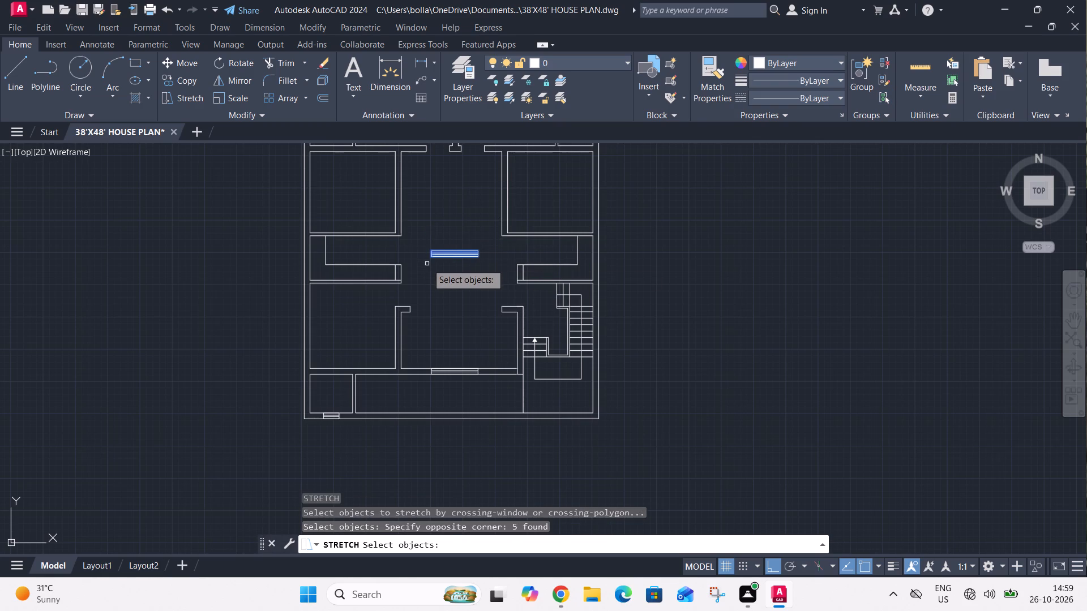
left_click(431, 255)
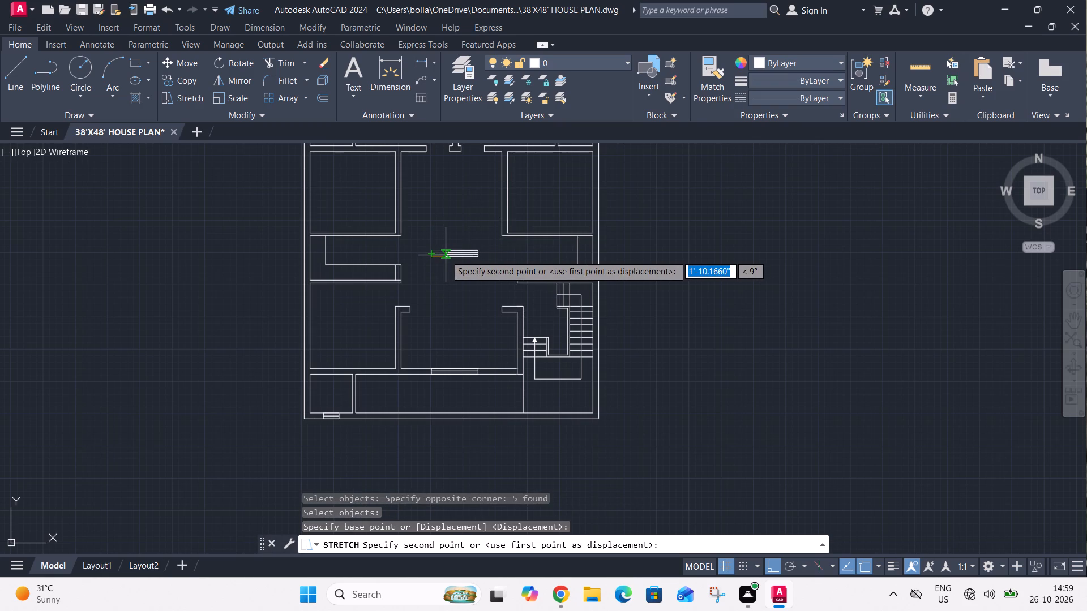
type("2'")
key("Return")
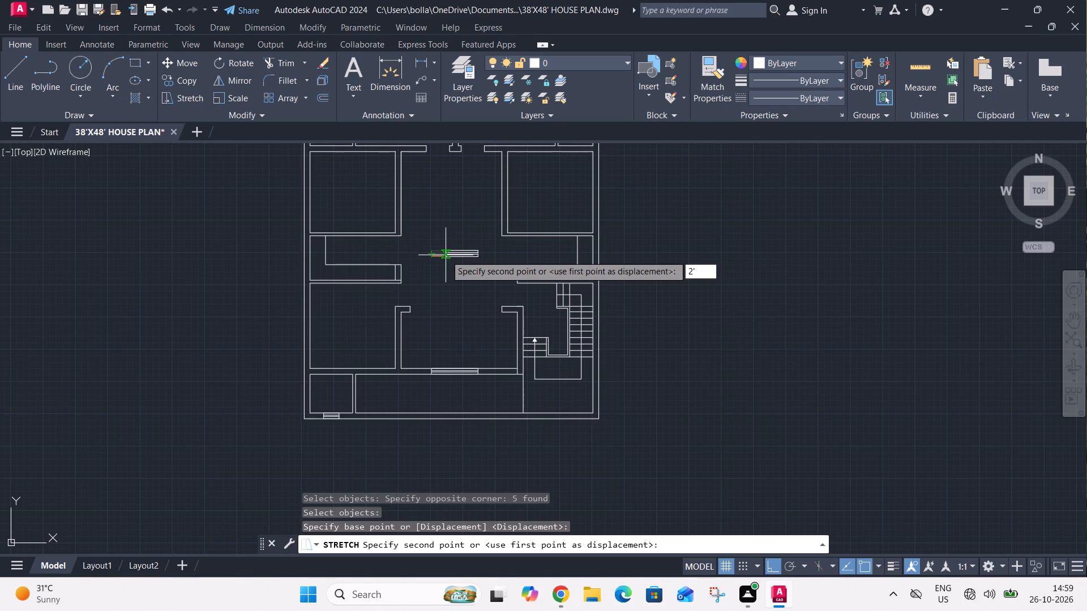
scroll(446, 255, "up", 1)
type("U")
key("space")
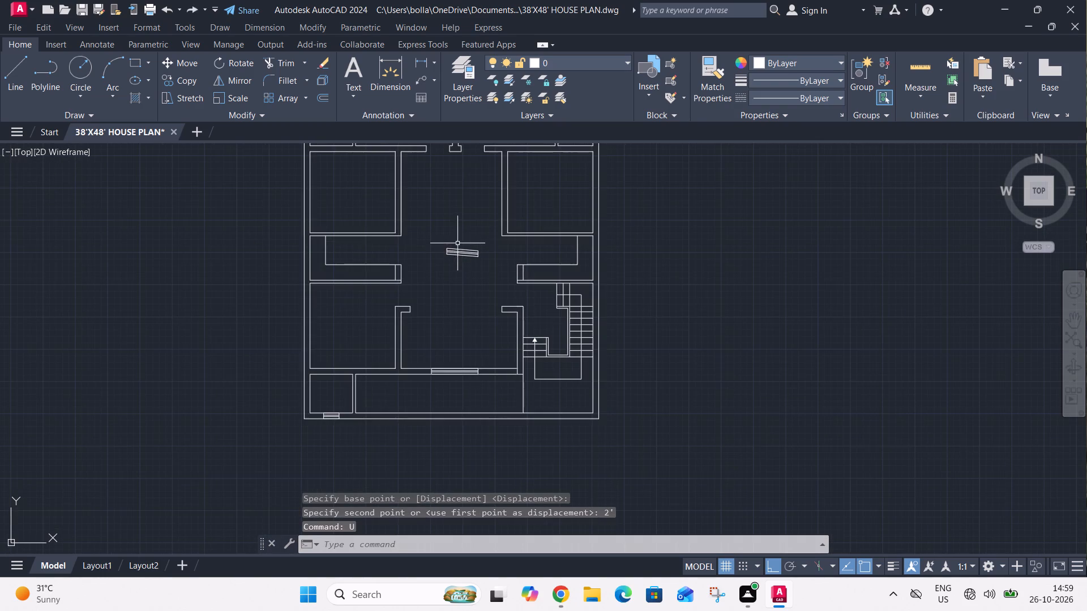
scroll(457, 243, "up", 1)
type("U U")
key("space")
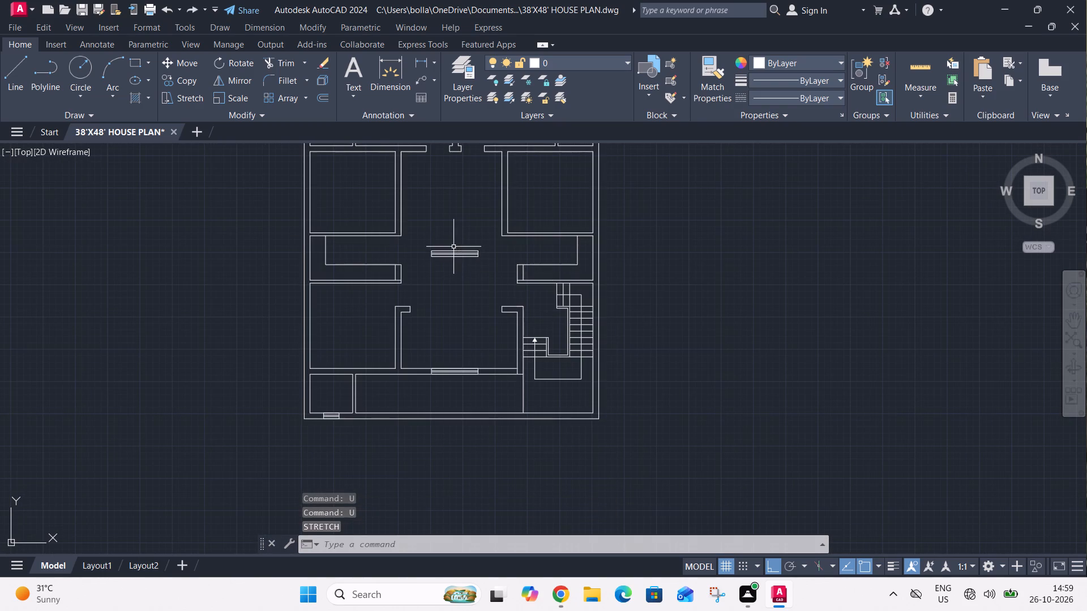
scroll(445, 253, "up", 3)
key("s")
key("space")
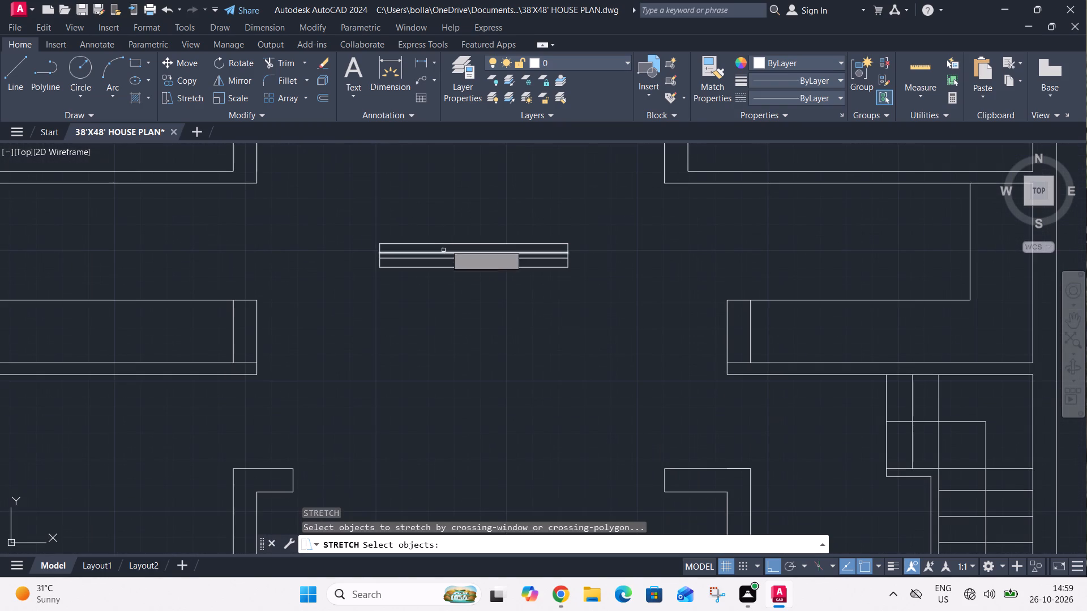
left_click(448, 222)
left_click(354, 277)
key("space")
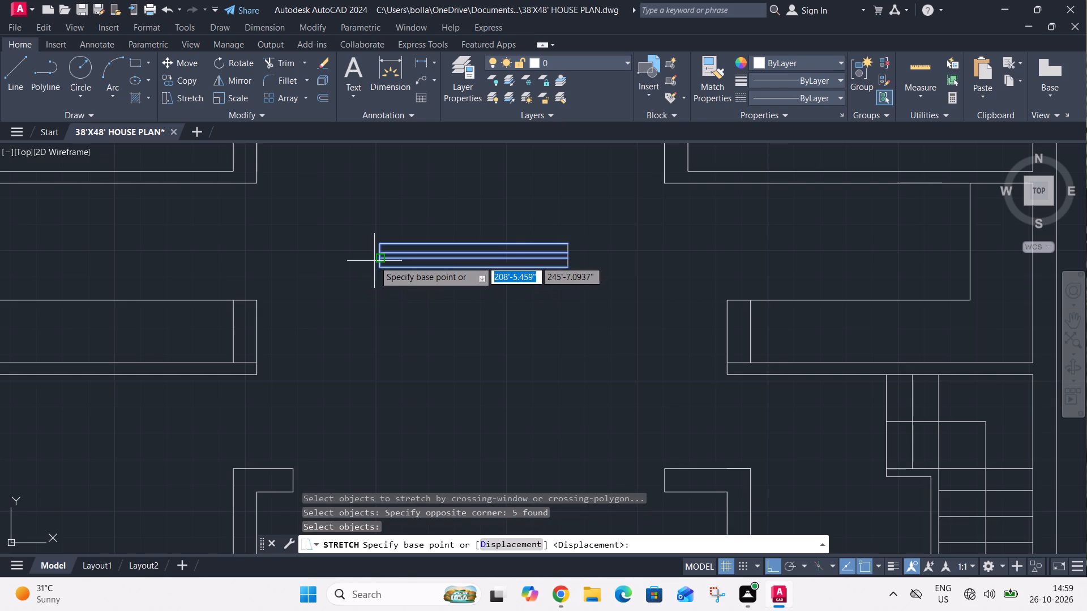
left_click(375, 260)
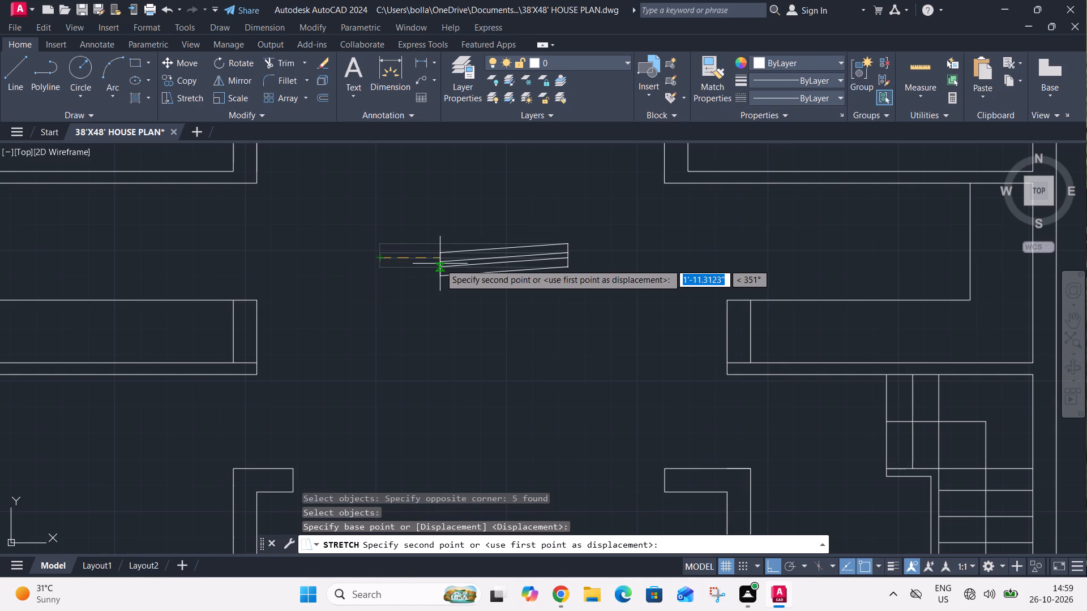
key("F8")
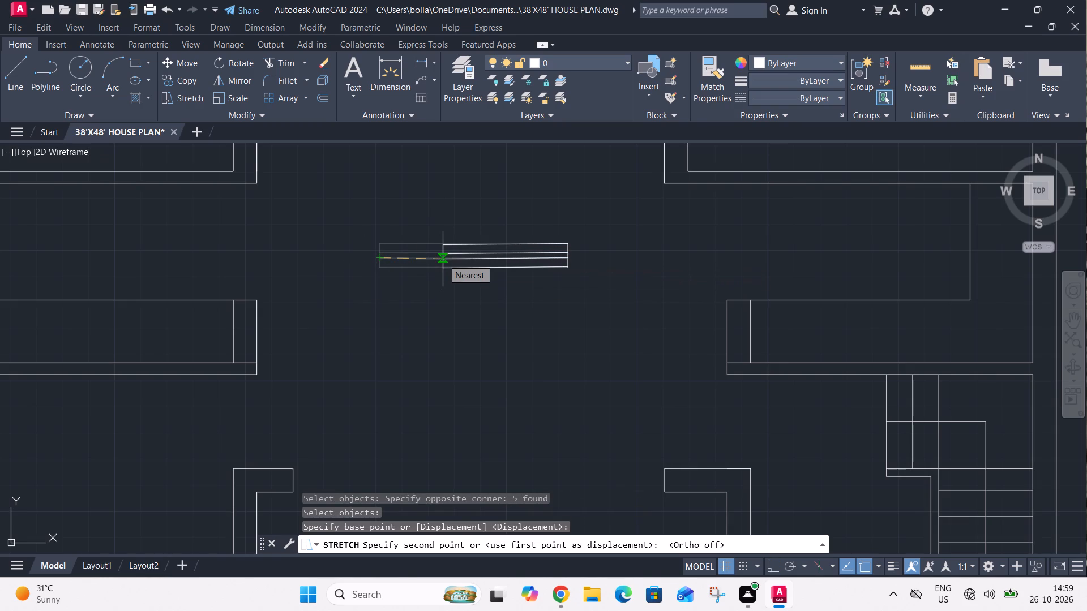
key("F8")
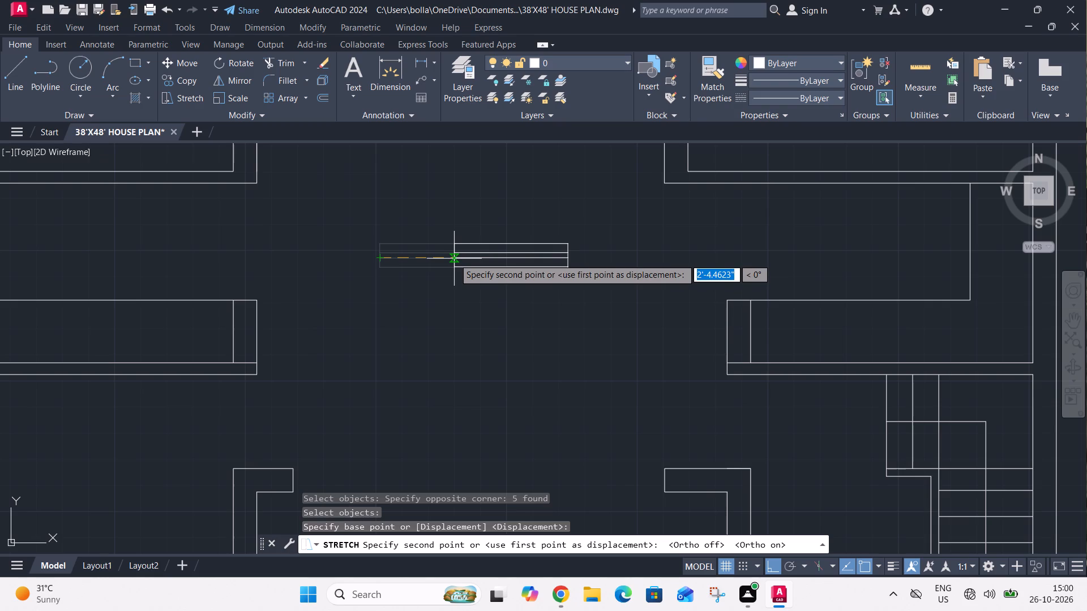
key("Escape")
Shorten the window symbol in the central hall by stretching its left end 2' horizontally to the right.
key("s")
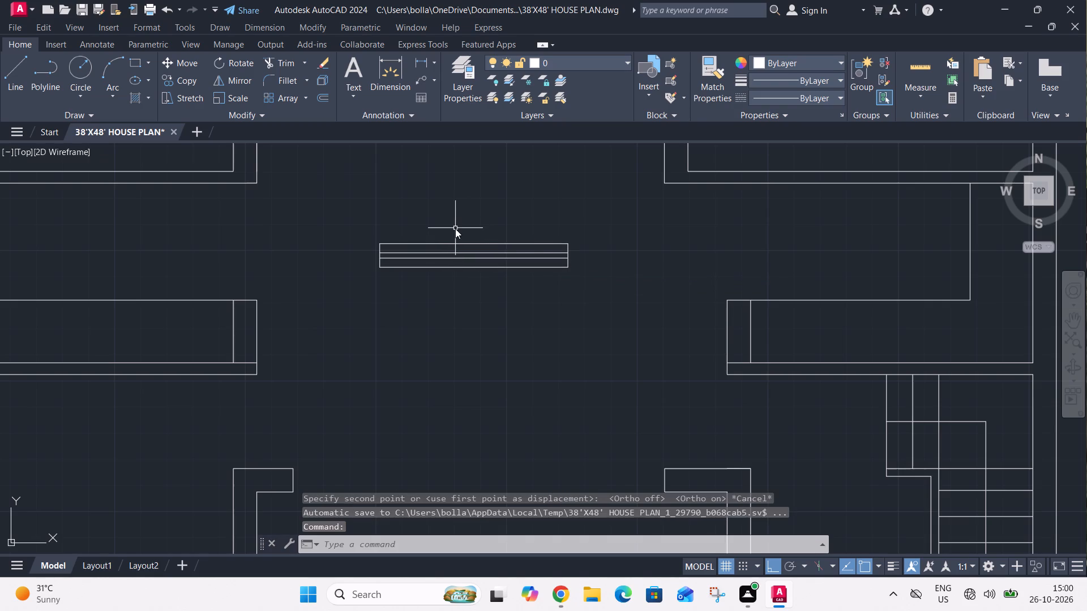
key("space")
left_click(429, 210)
left_click(379, 279)
key("space")
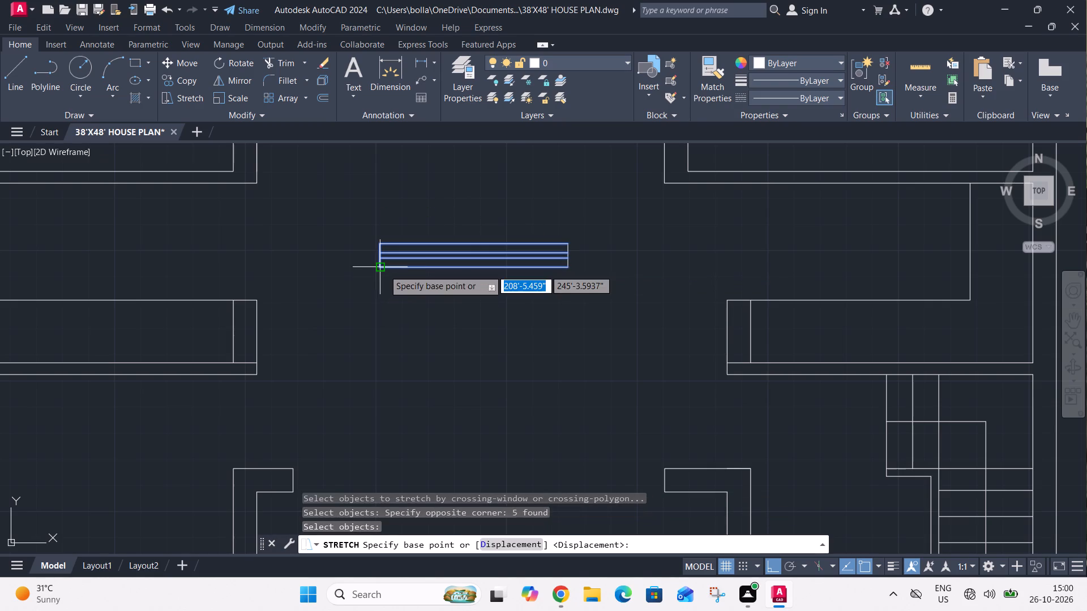
left_click(384, 269)
key("4")
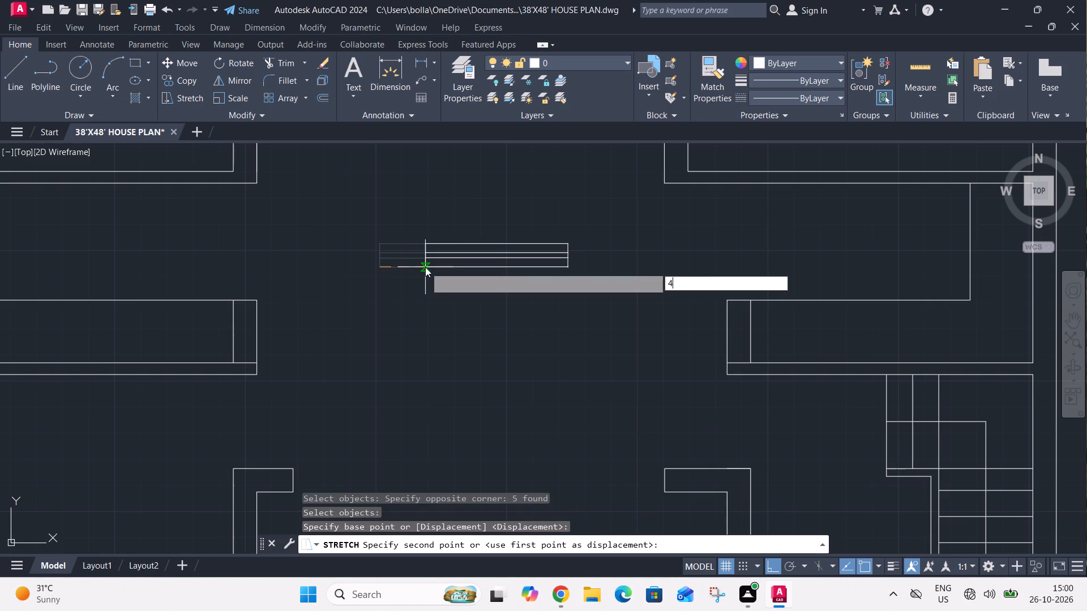
key("BackSpace")
type("2'")
key("Return")
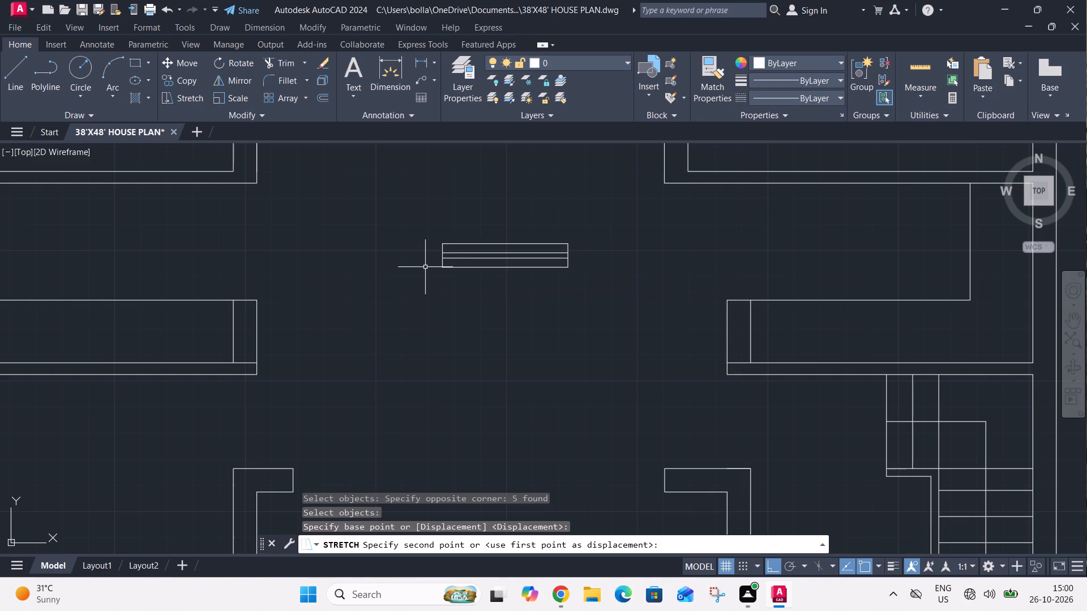
Check the length of the shortened window symbol with a linear dimension, without placing it.
left_click(423, 62)
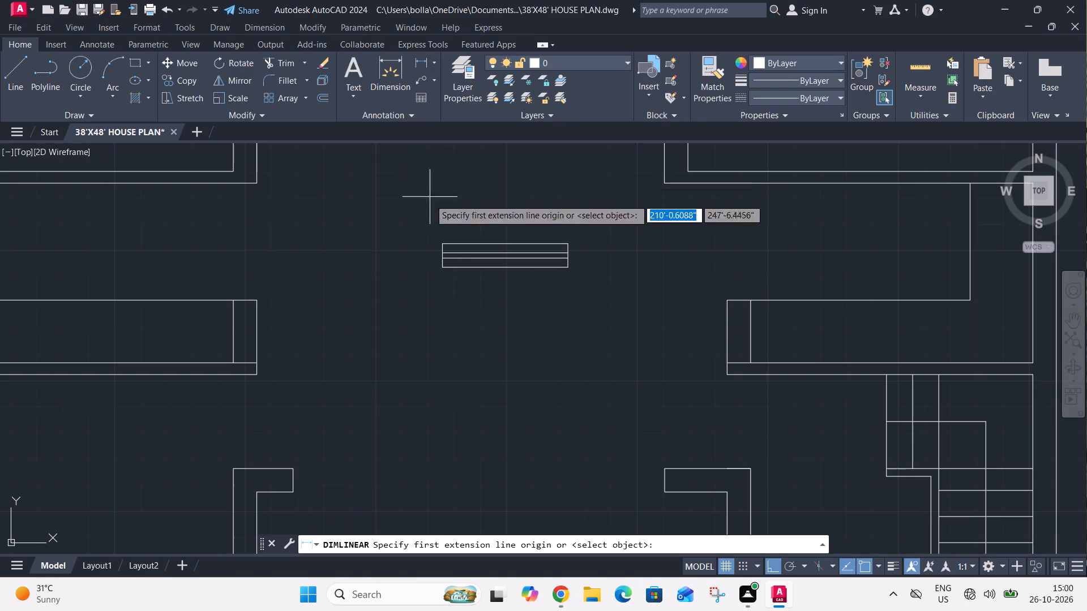
left_click(440, 242)
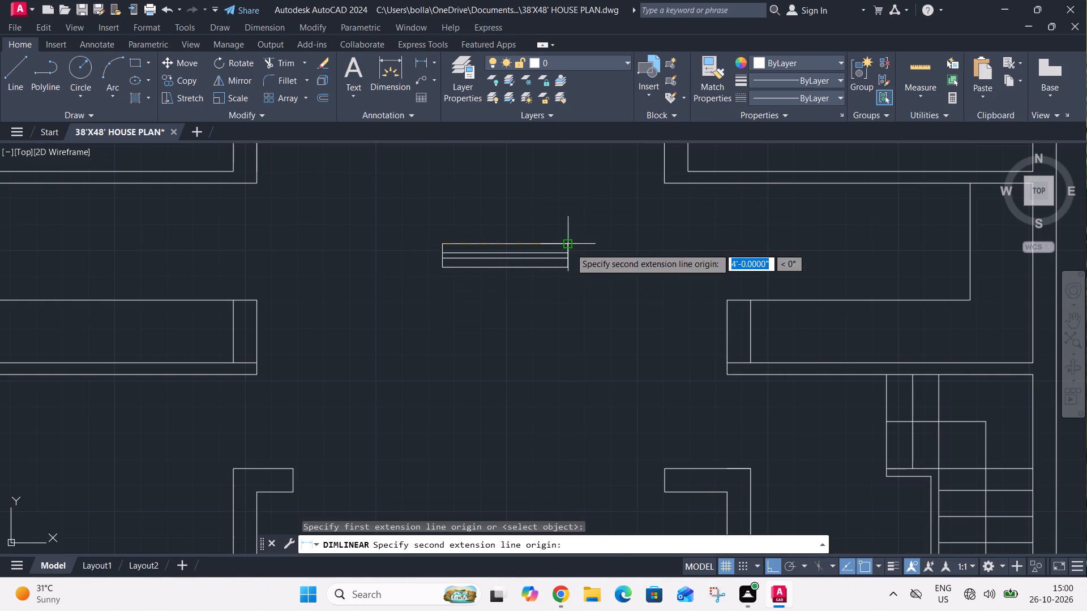
left_click(570, 247)
key("Escape")
key("Escape")
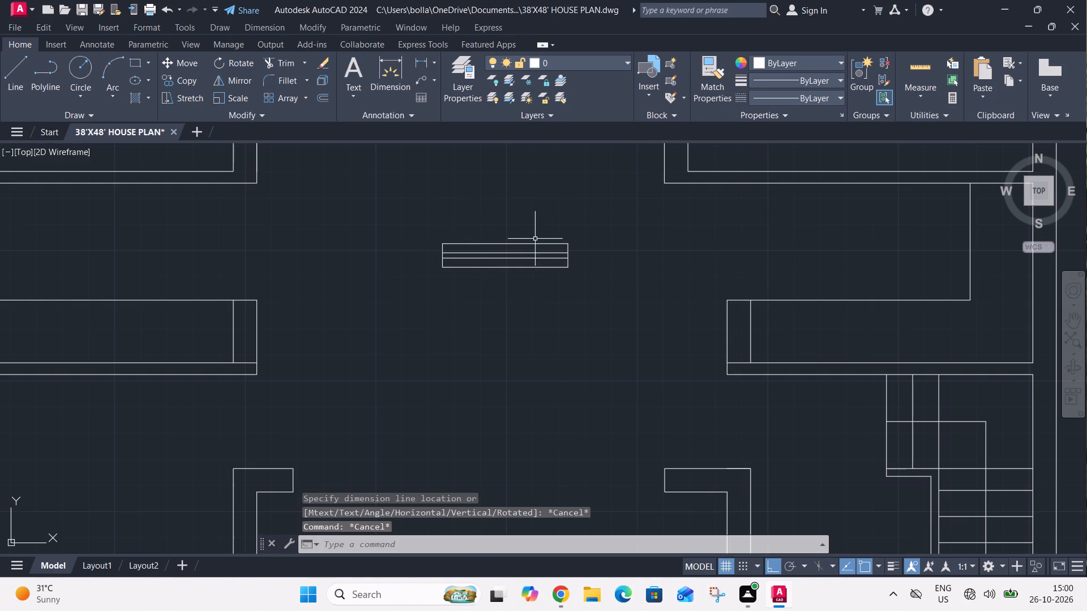
Rotate the whole shortened window symbol a quarter turn clockwise about its lower-right corner so that it stands vertically.
left_click(455, 230)
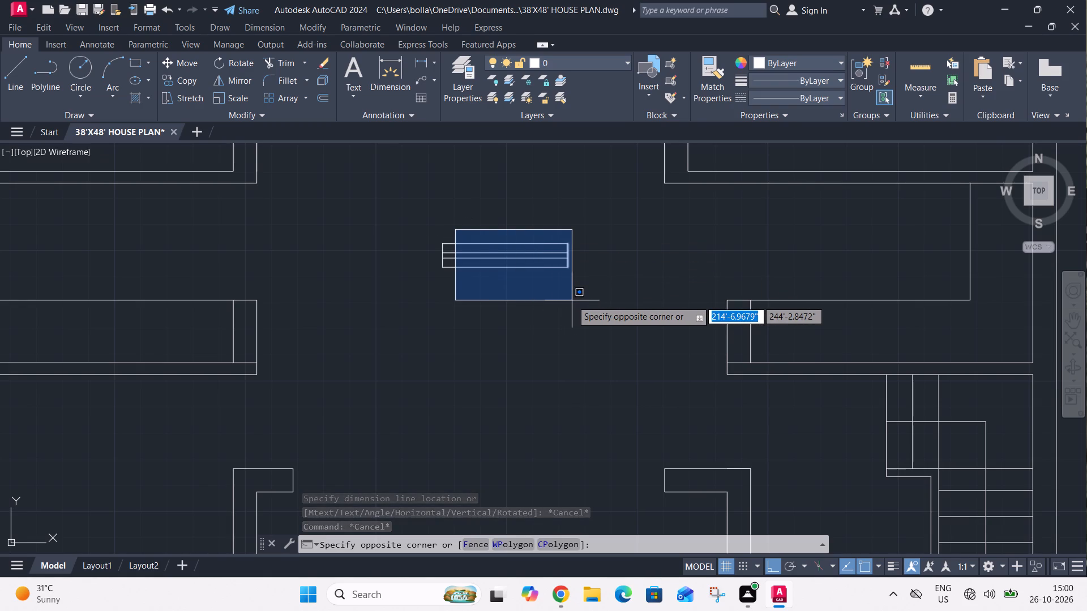
key("Escape")
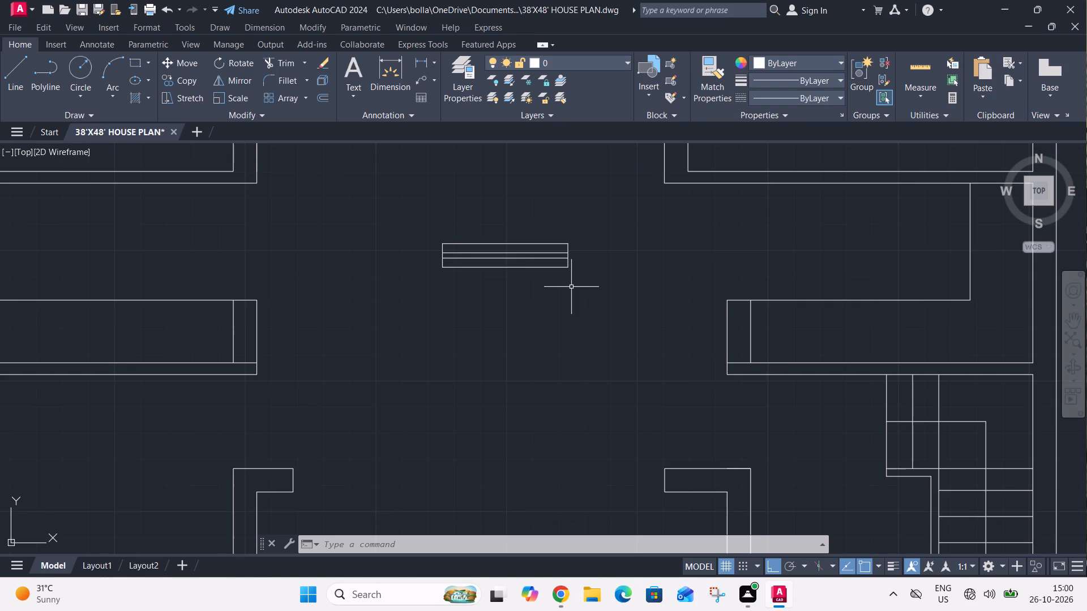
left_click(435, 227)
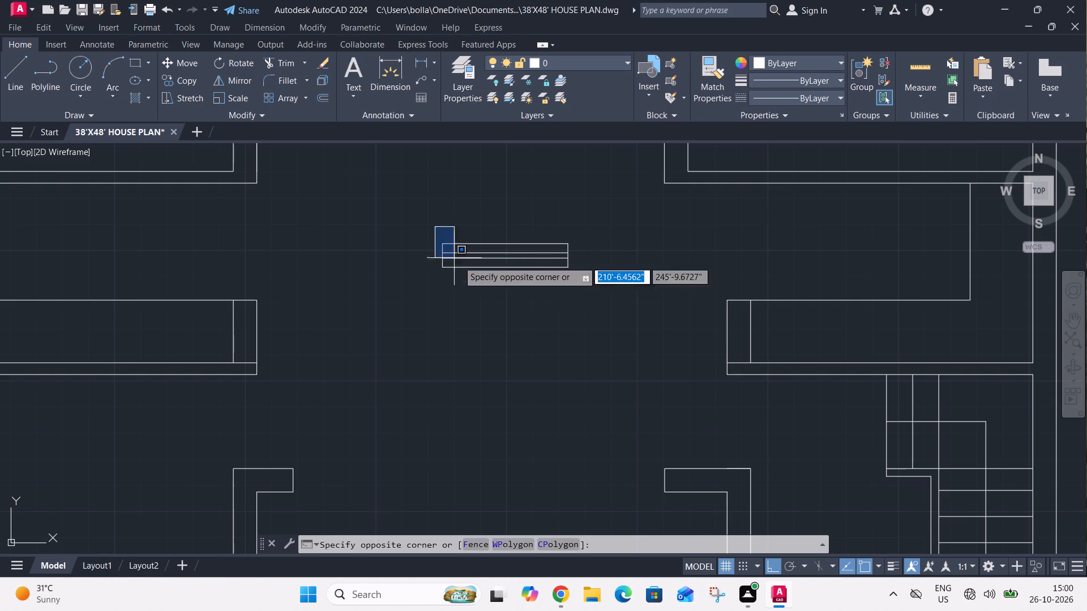
left_click(615, 317)
key("r")
key("o")
key("space")
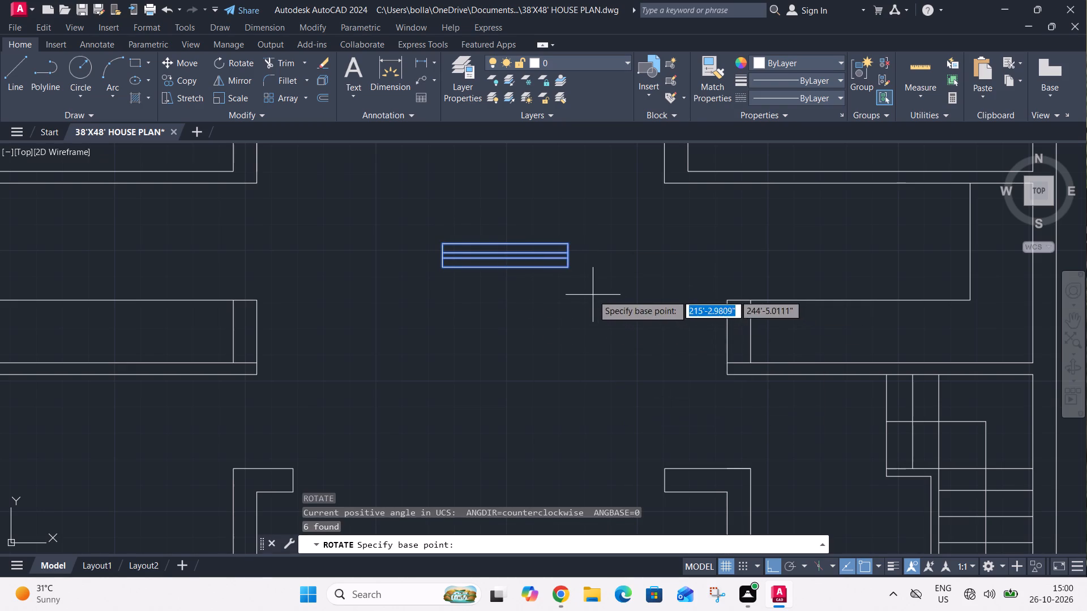
left_click(566, 269)
left_click(563, 315)
Copy the vertical window symbol from the central hall into the west outer wall at the middle-left and lower-left rooms.
middle_click_drag(561, 307, 498, 392)
scroll(498, 378, "up", 1)
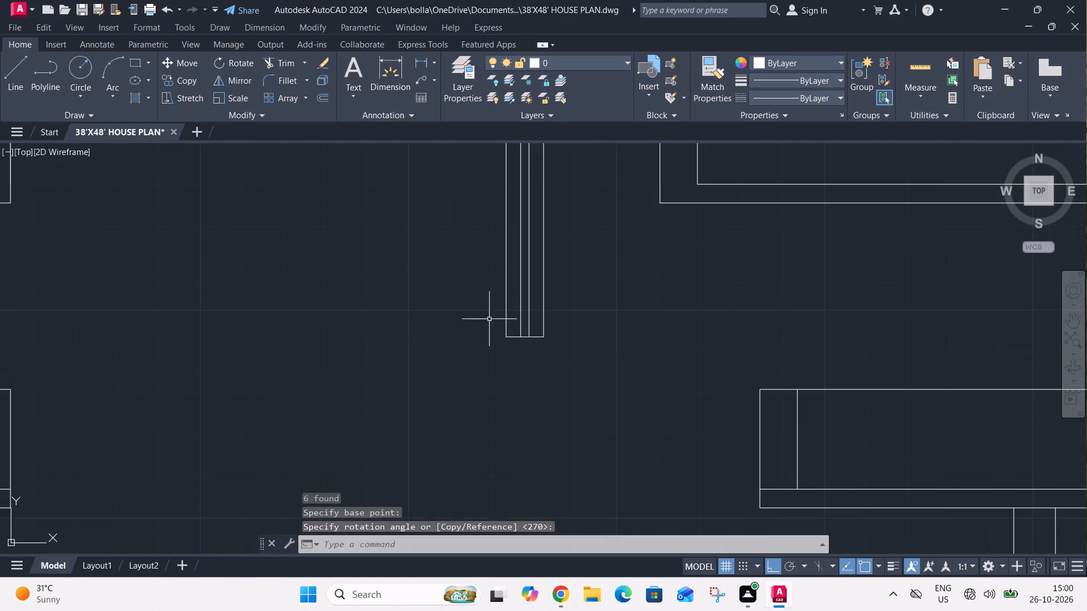
scroll(481, 292, "down", 1)
left_click(478, 179)
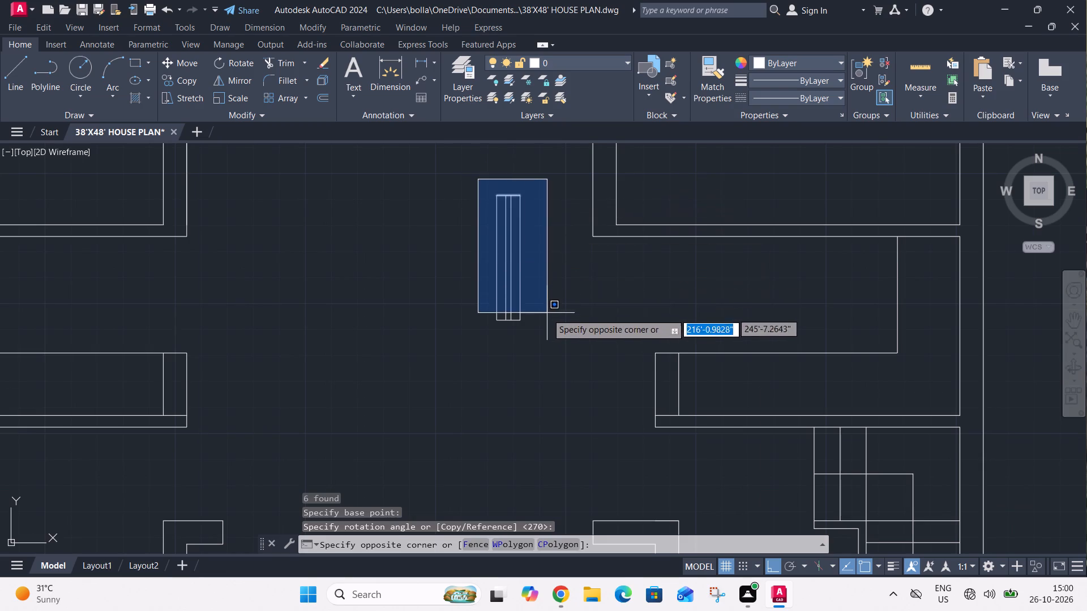
left_click(543, 338)
key("c")
key("o")
key("space")
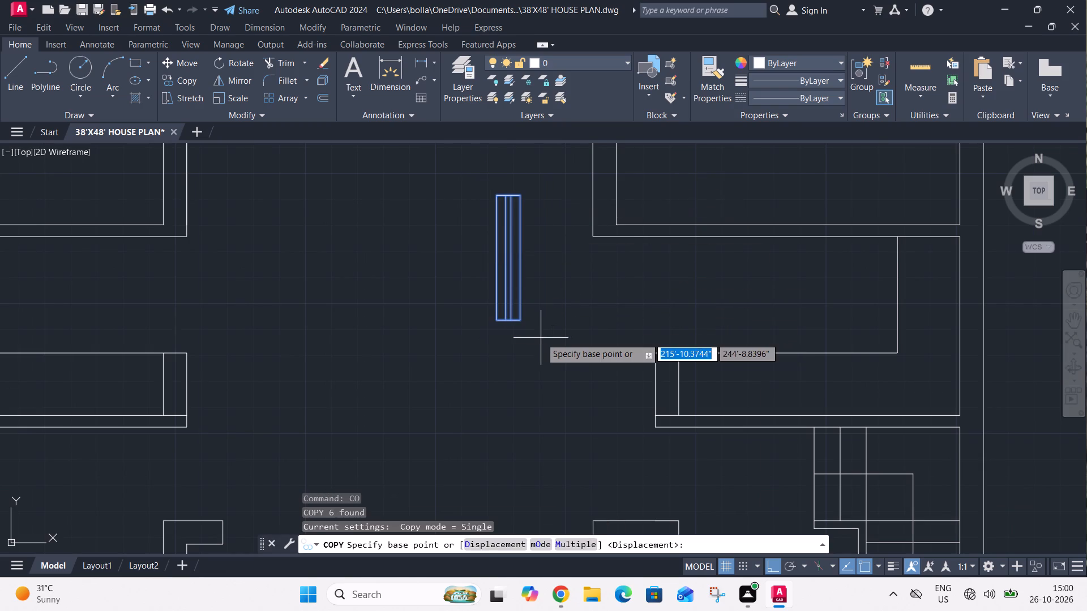
key("m")
key("space")
left_click(521, 255)
scroll(570, 304, "down", 4)
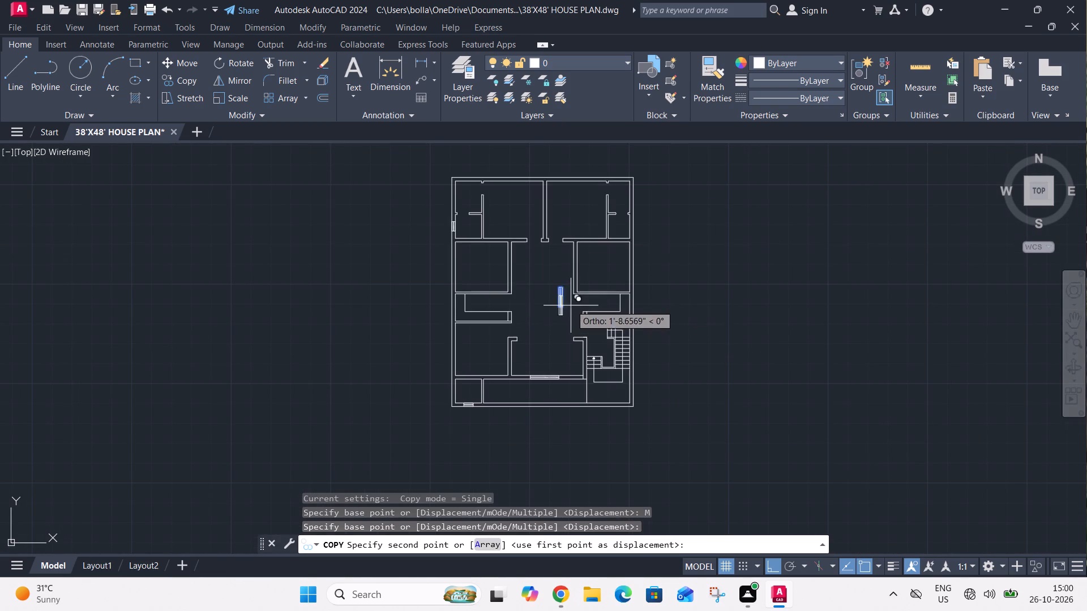
left_click(455, 264)
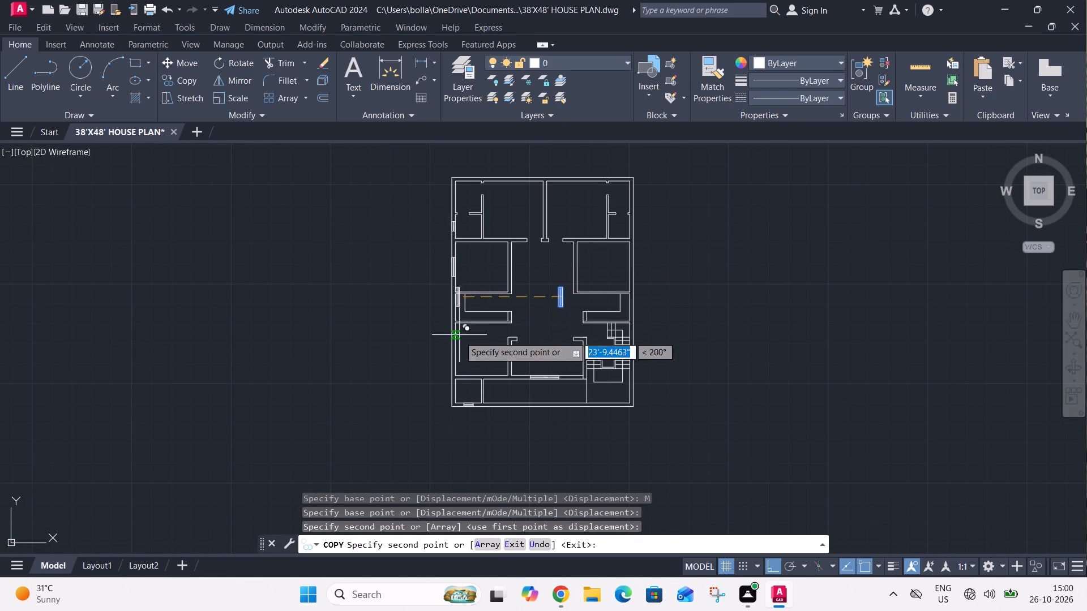
left_click(453, 351)
key("Escape")
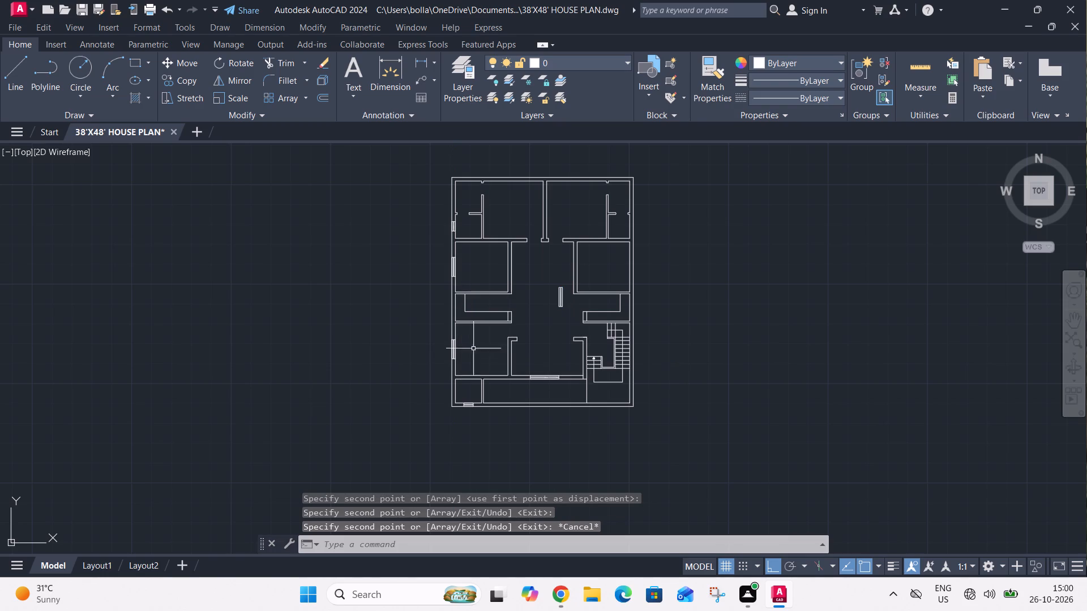
Shorten the vertical window symbol in the central hall by stretching its top end 1' downward.
middle_click_drag(534, 317, 439, 341)
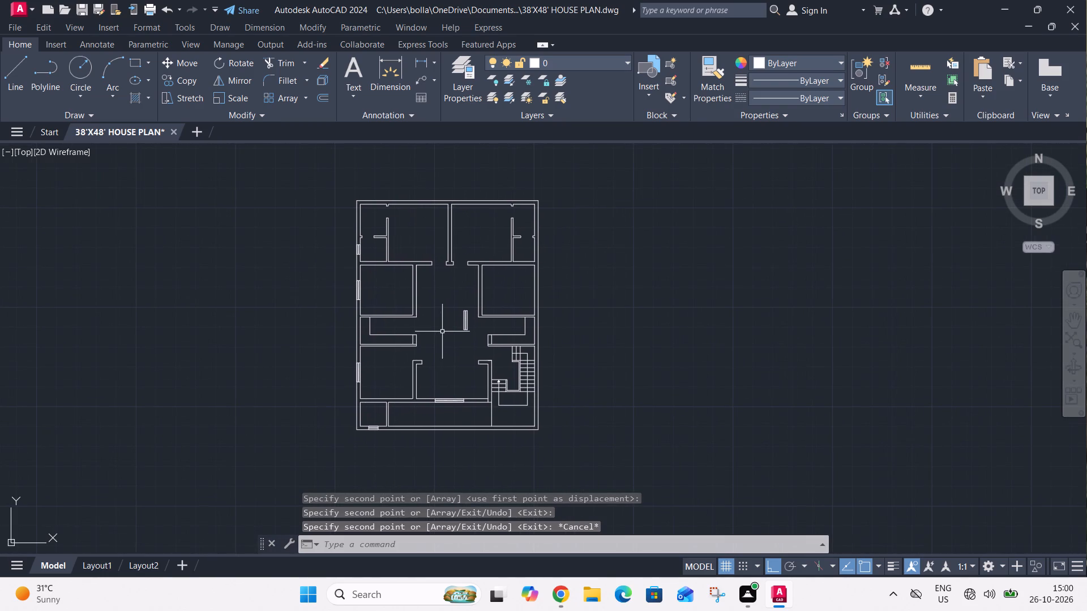
scroll(465, 316, "up", 3)
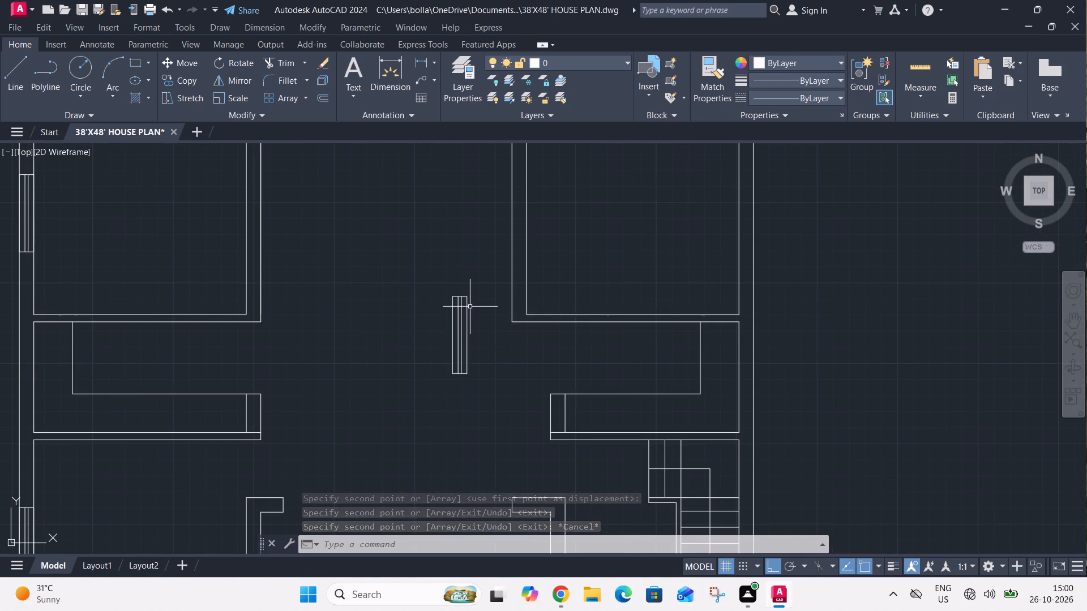
key("s")
key("space")
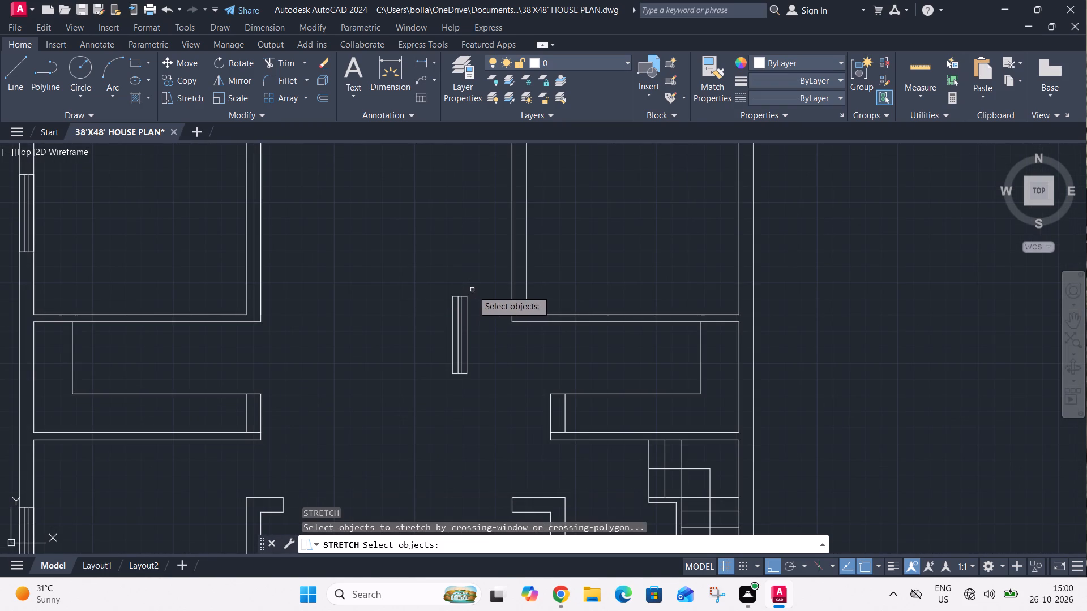
left_click(474, 290)
left_click(432, 309)
key("space")
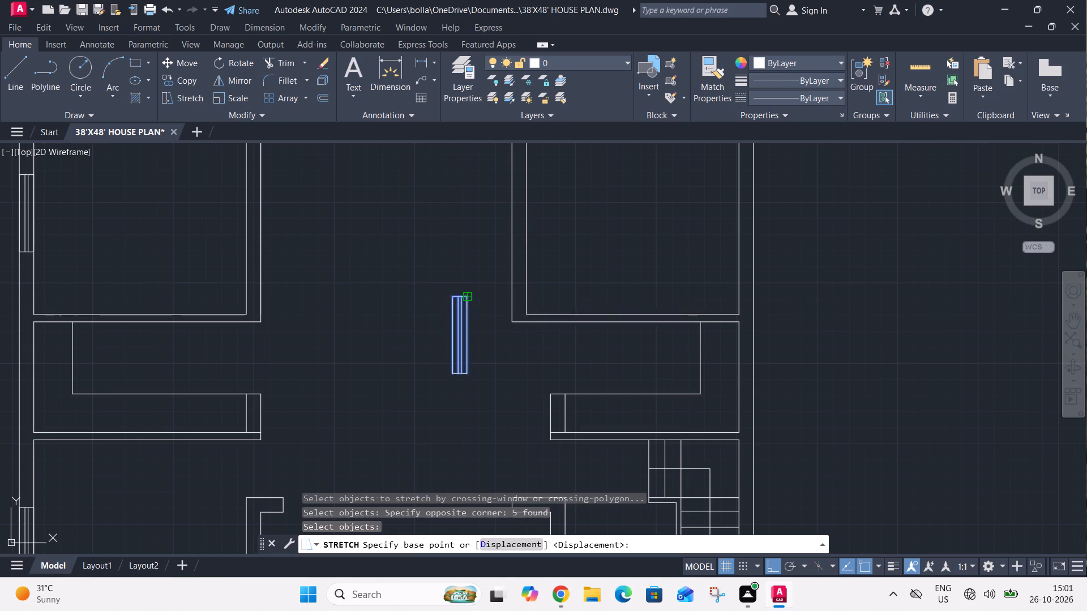
left_click(467, 293)
type("1'")
key("Return")
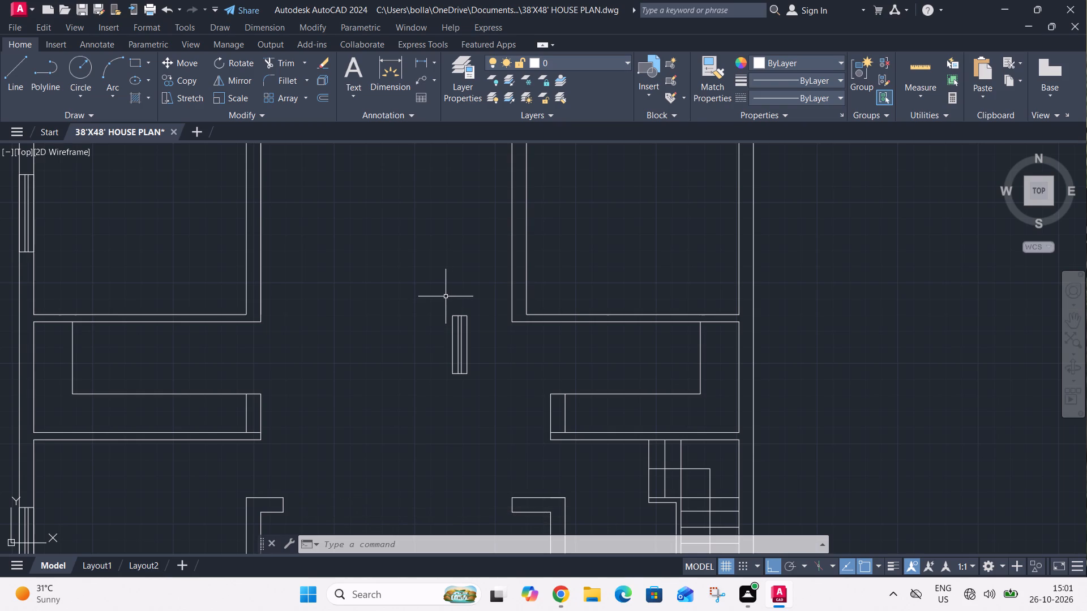
Copy the shortened window symbol by its right-side midpoint into the hall-side wall of the middle-right room, near its upper end.
left_click(484, 296)
left_click(420, 388)
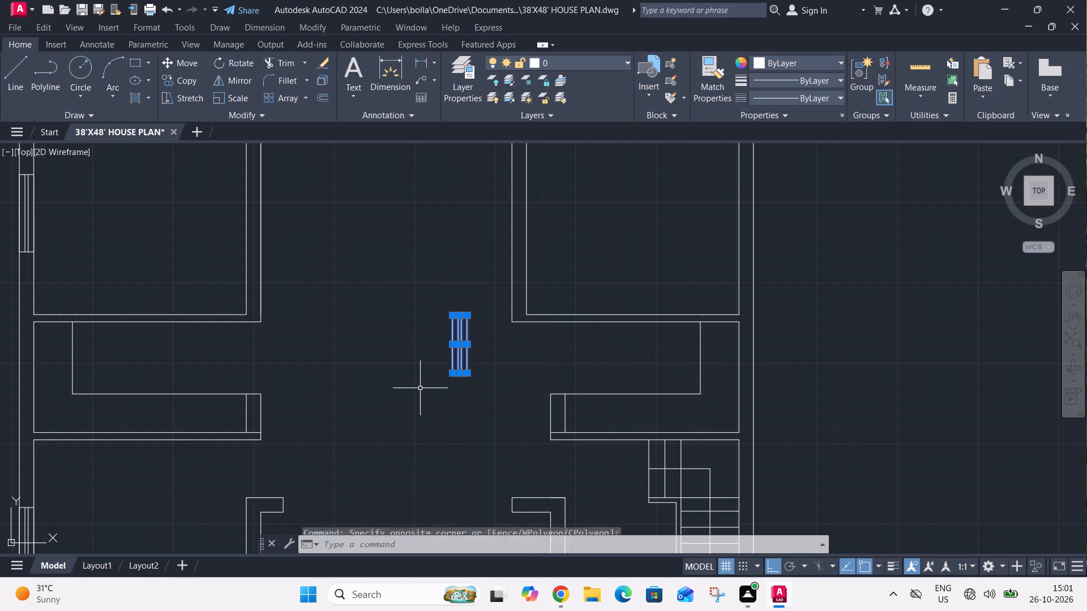
key("c")
key("o")
key("space")
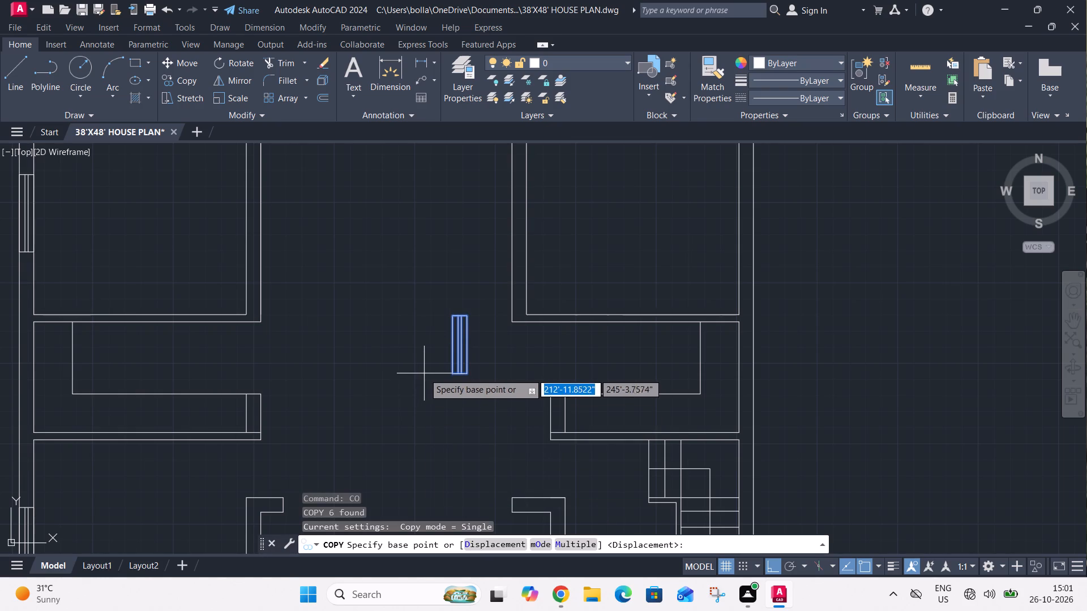
key("m")
key("space")
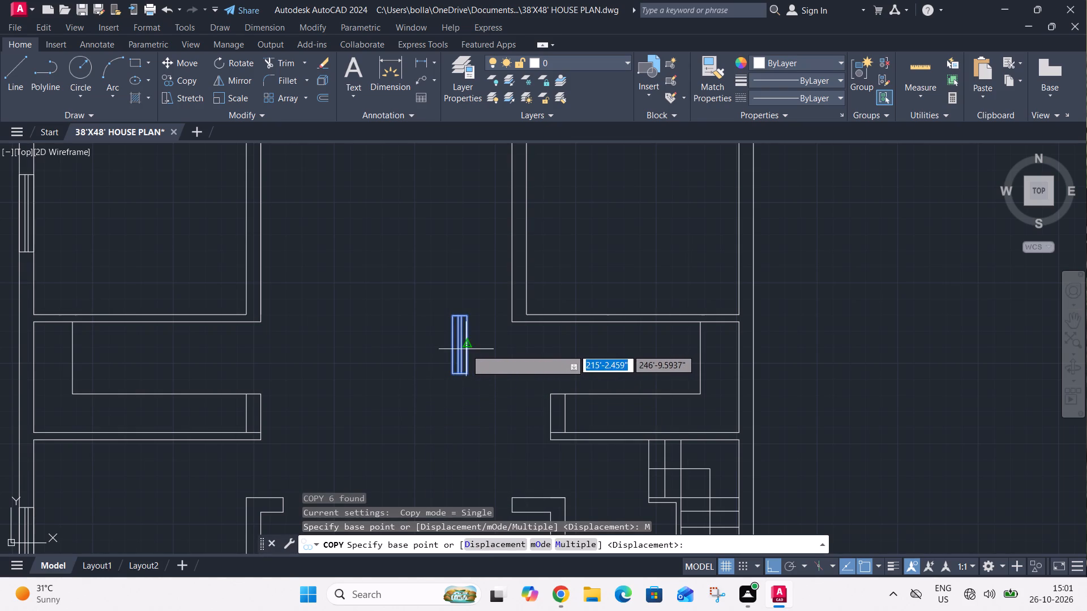
left_click(466, 349)
scroll(472, 339, "down", 2)
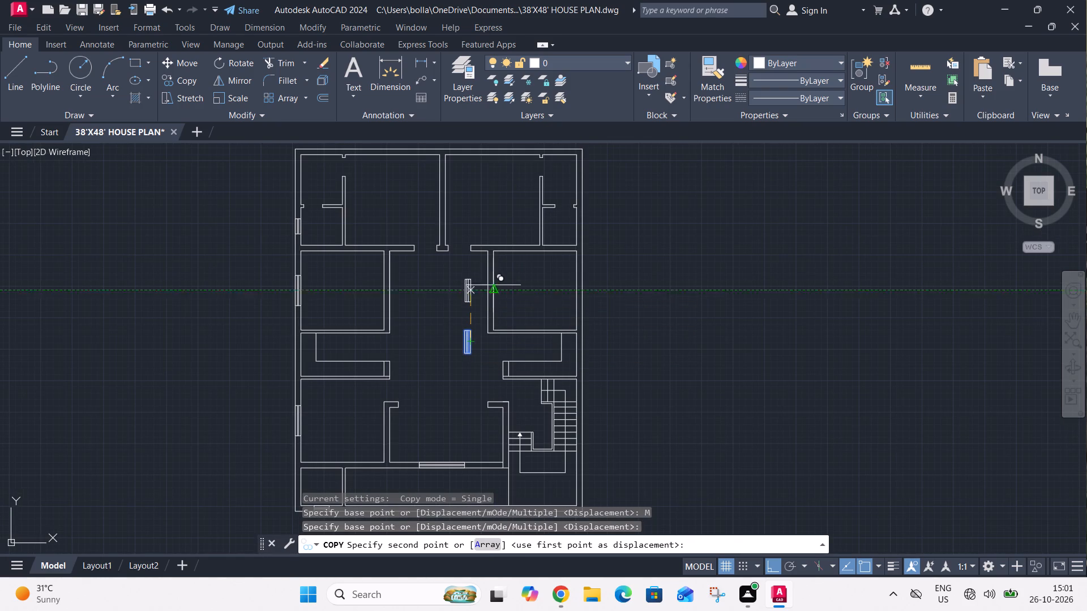
scroll(493, 281, "up", 2)
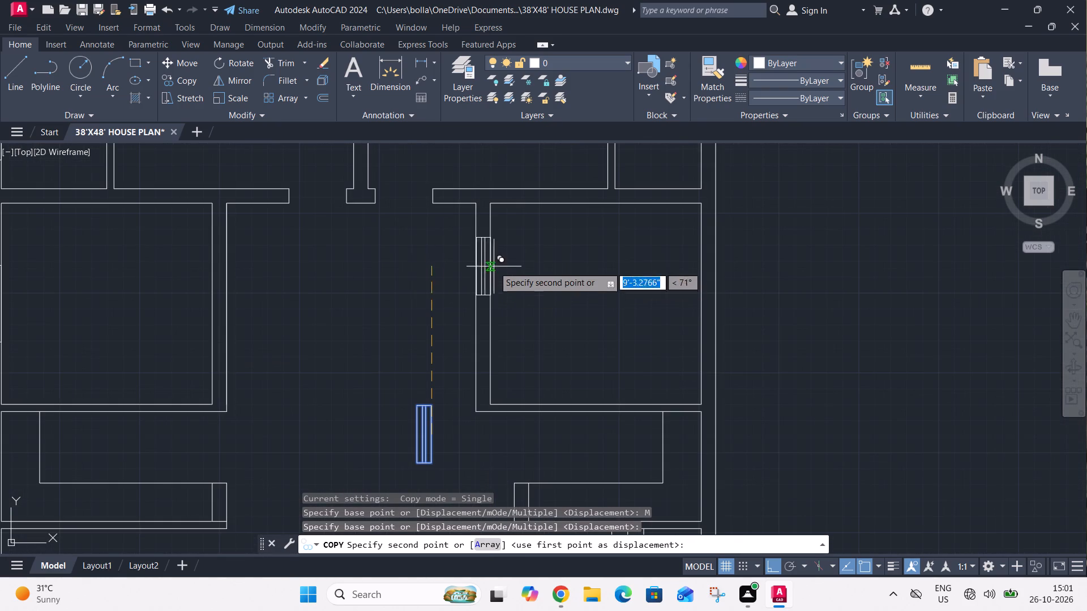
left_click(494, 257)
scroll(499, 257, "down", 2)
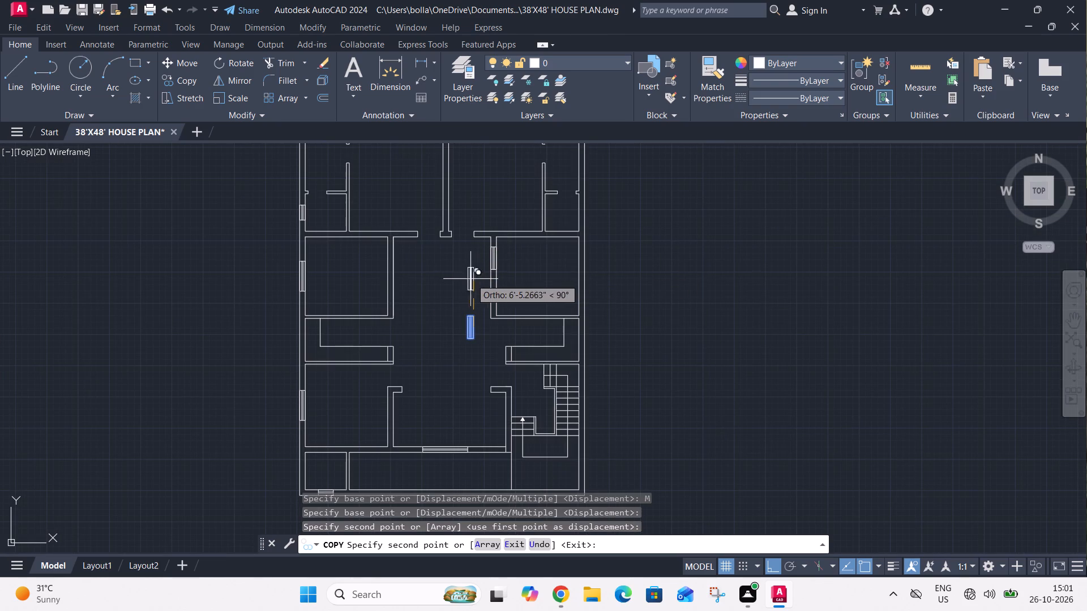
middle_click_drag(435, 278, 443, 337)
scroll(443, 338, "up", 1)
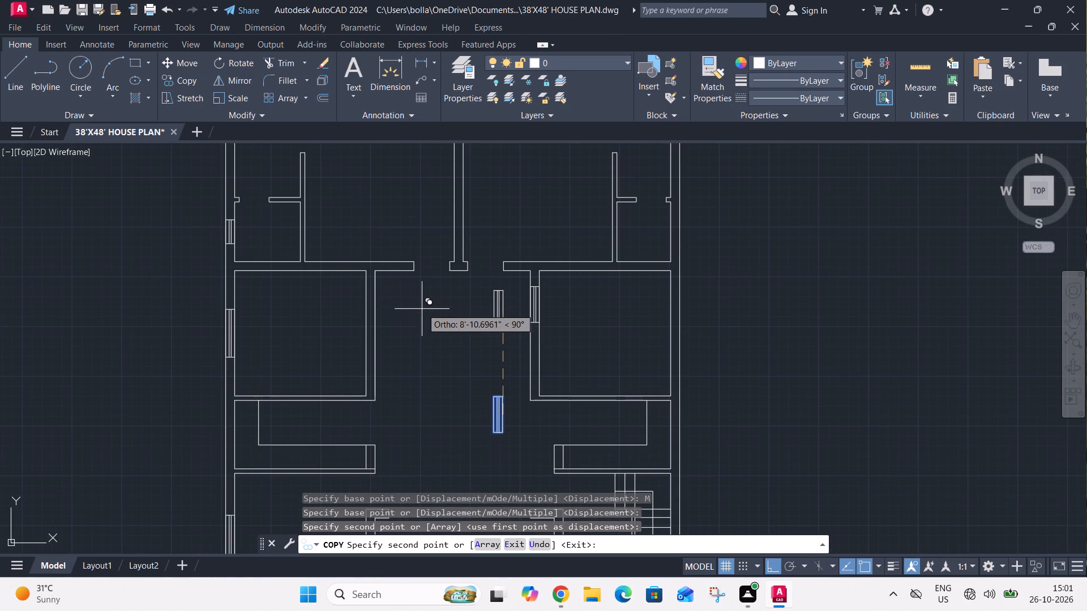
middle_click_drag(425, 315, 417, 344)
scroll(430, 320, "down", 1)
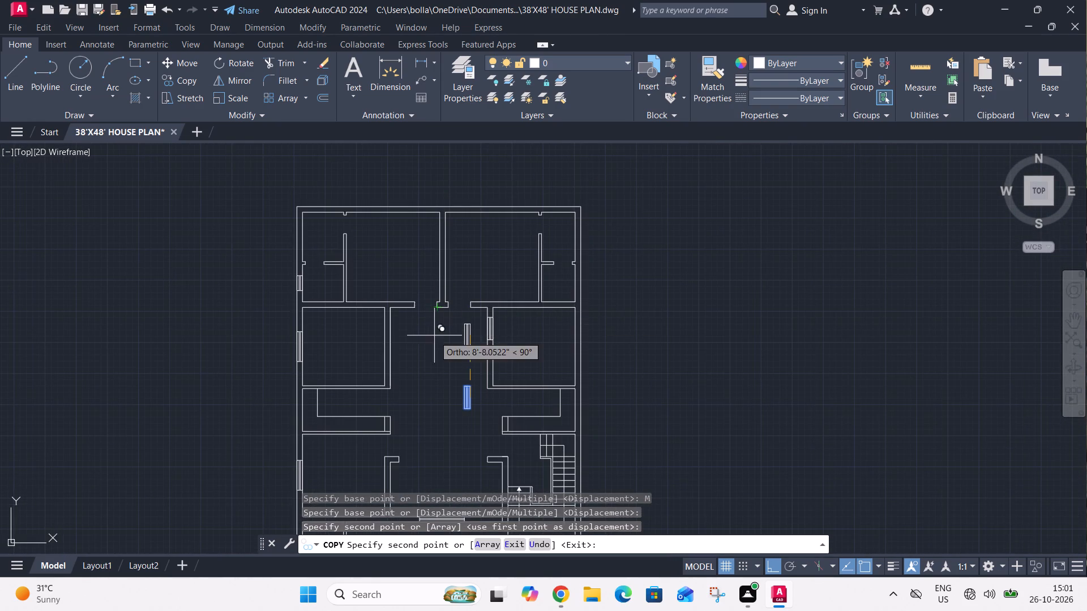
middle_click_drag(431, 346, 433, 292)
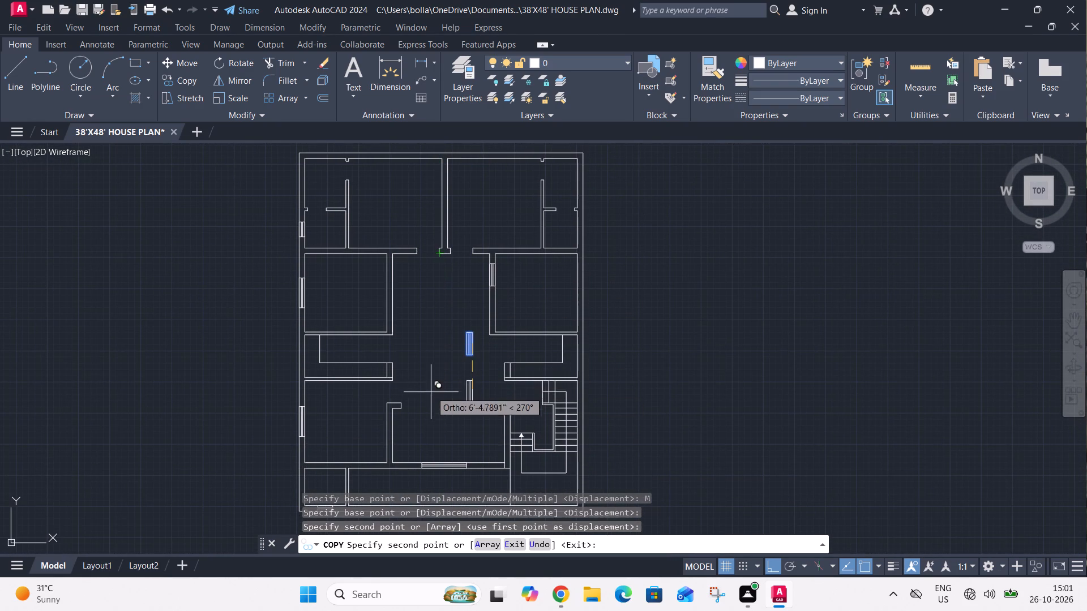
key("Escape")
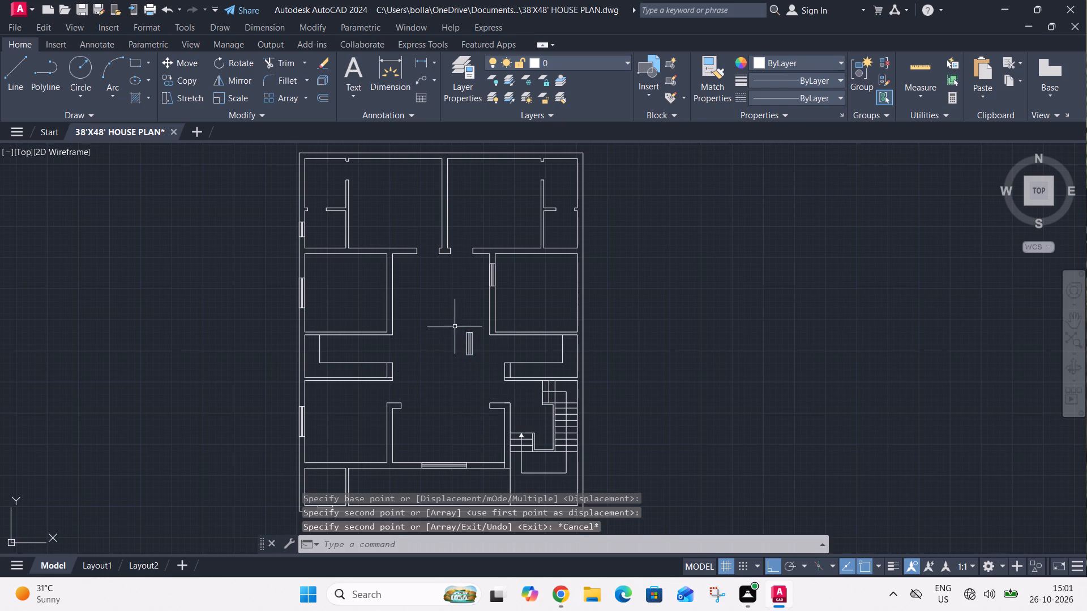
Rotate the window symbol in the central hall a quarter turn counterclockwise about its middle so that it lies horizontally.
left_click(455, 326)
left_click(476, 364)
key("r")
key("o")
key("space")
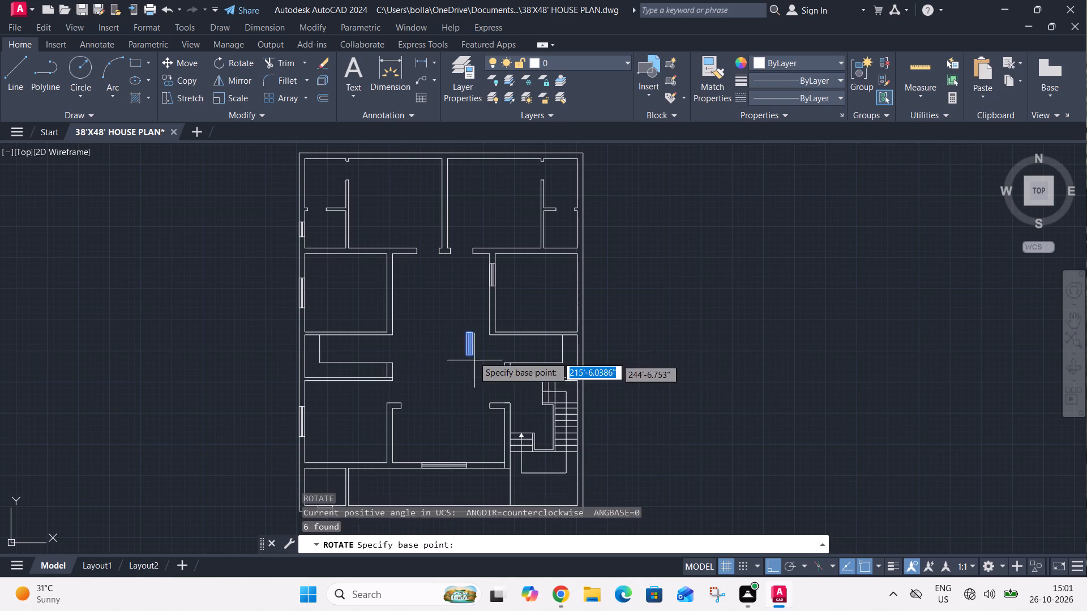
left_click(468, 349)
left_click(467, 316)
Copy the horizontal window symbol by its top midpoint into the bottom wall of the lower-left room.
left_click(438, 324)
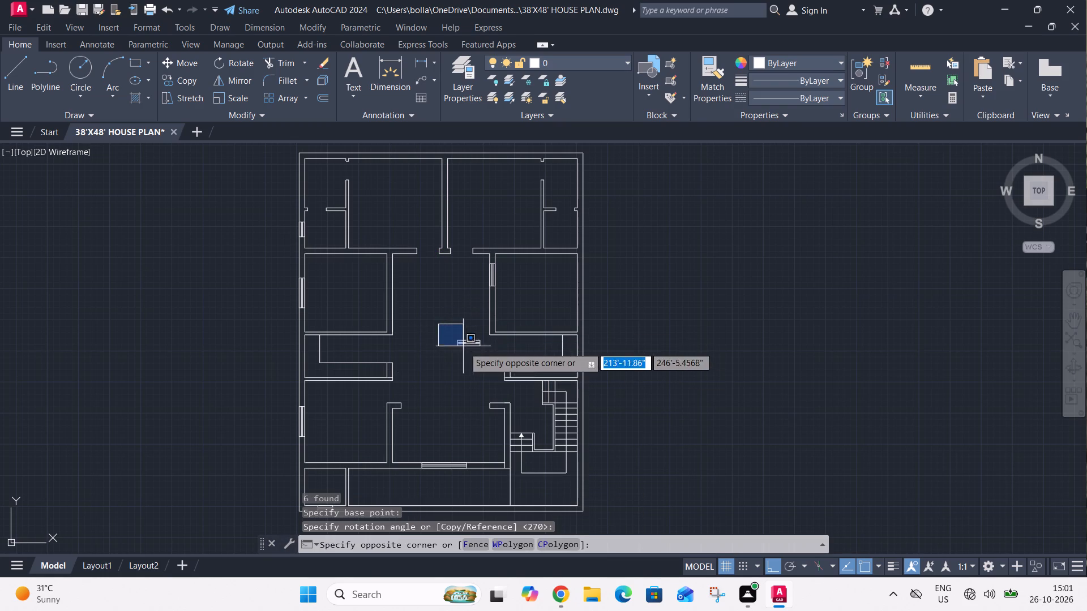
left_click(479, 357)
left_click(447, 326)
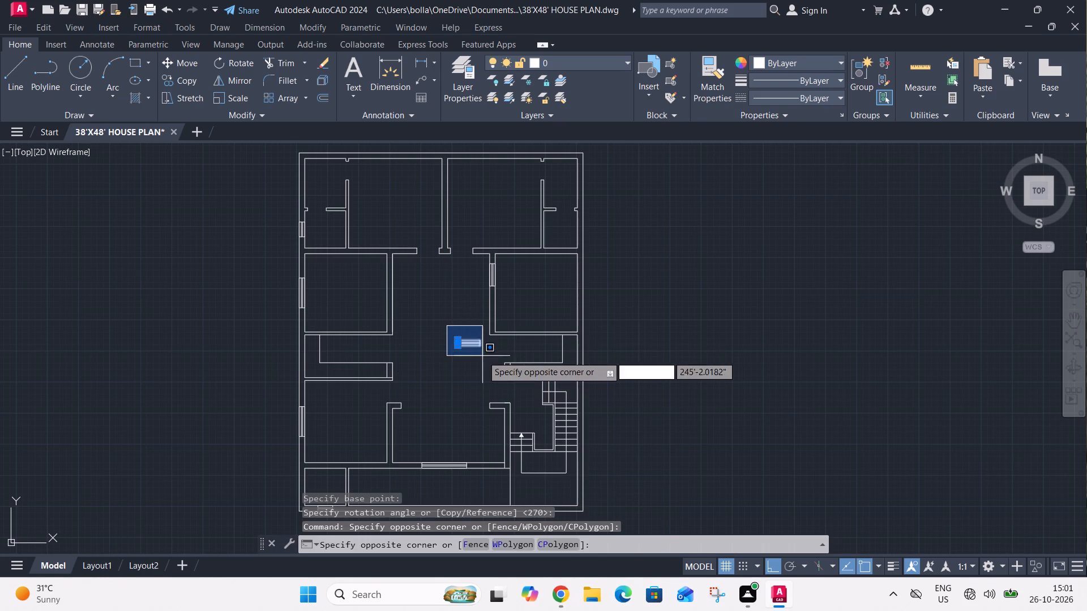
left_click(483, 356)
key("c")
key("o")
key("space")
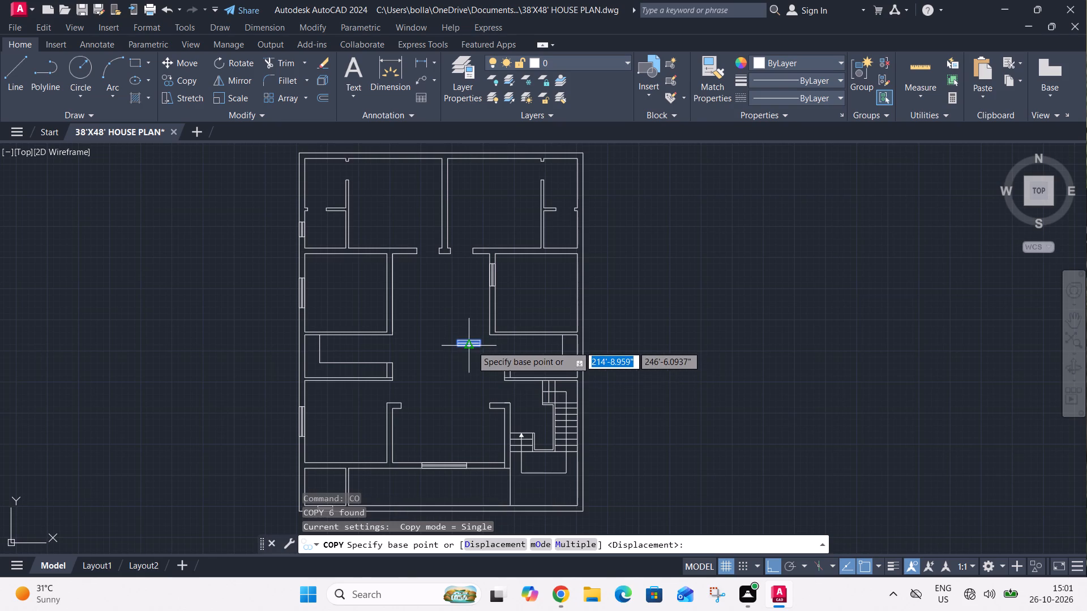
left_click(469, 338)
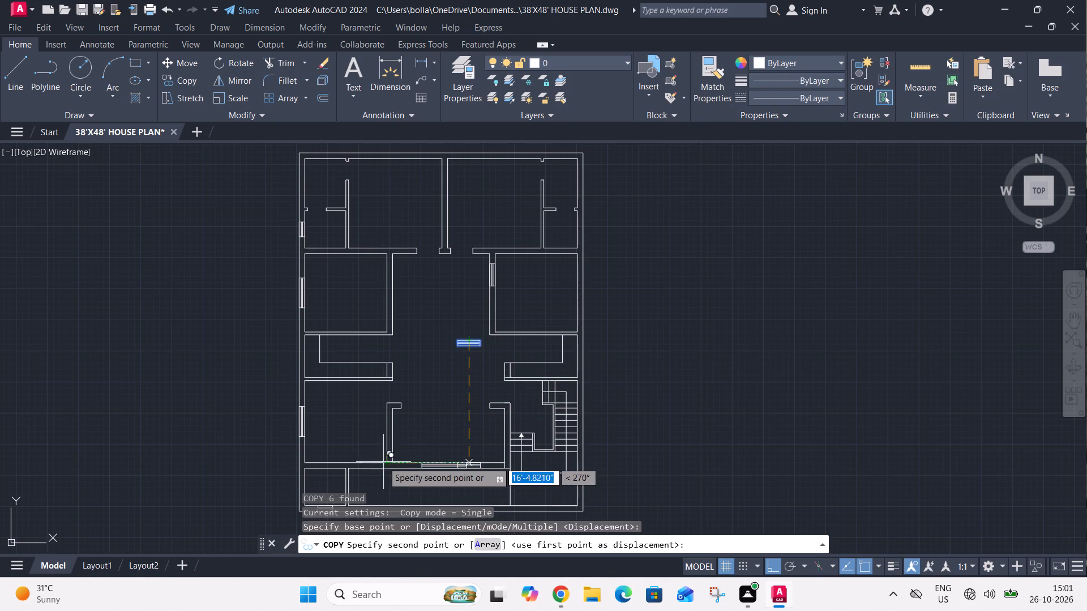
left_click(367, 463)
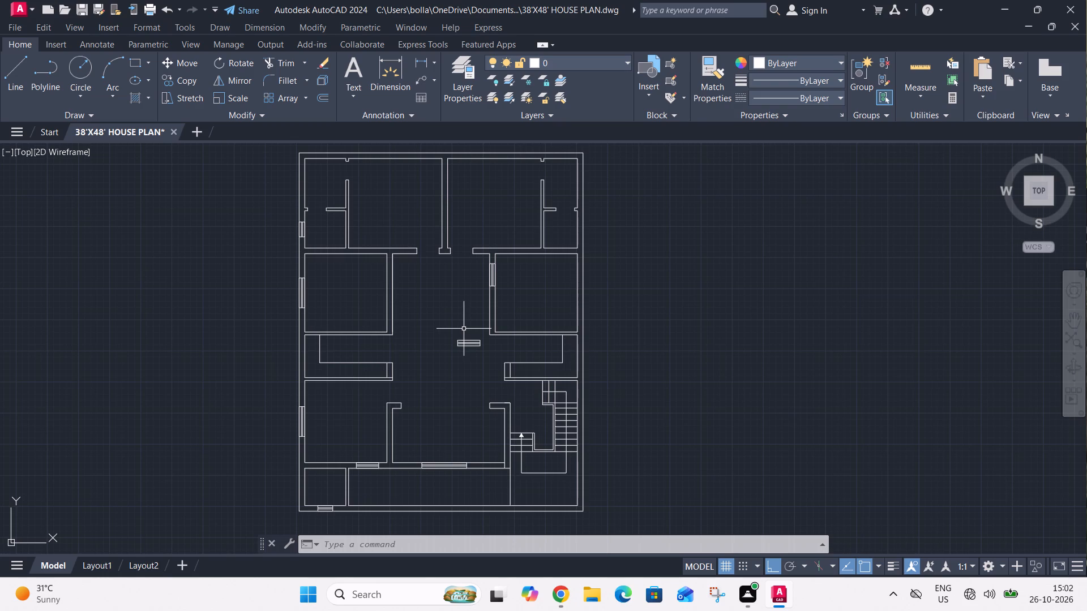
Rotate the central hall's window symbol a quarter turn counterclockwise about its lower-right corner so that it stands vertically.
left_click(453, 330)
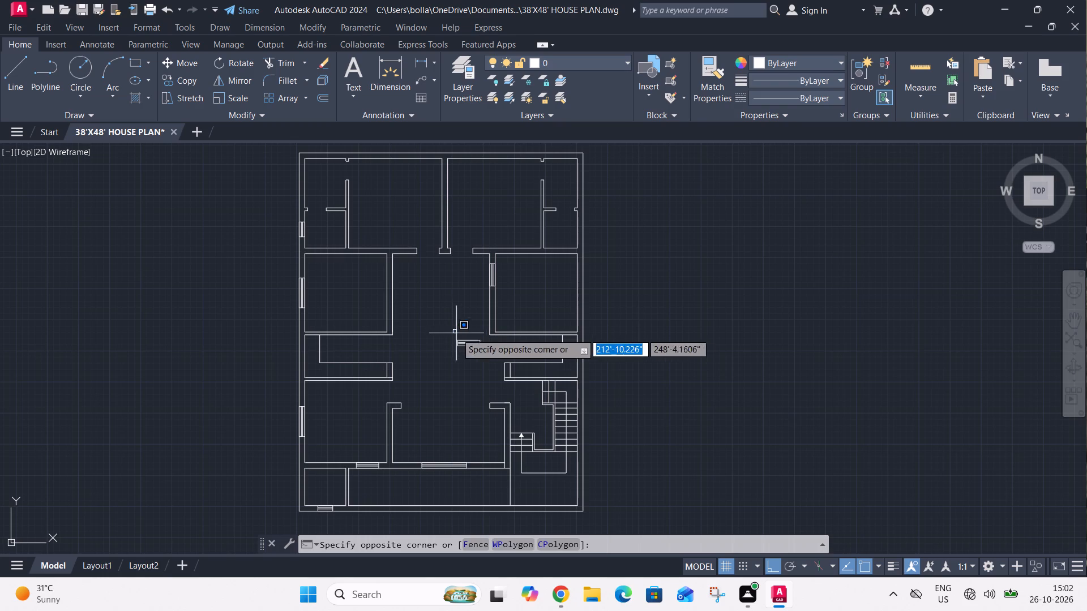
left_click(481, 352)
key("r")
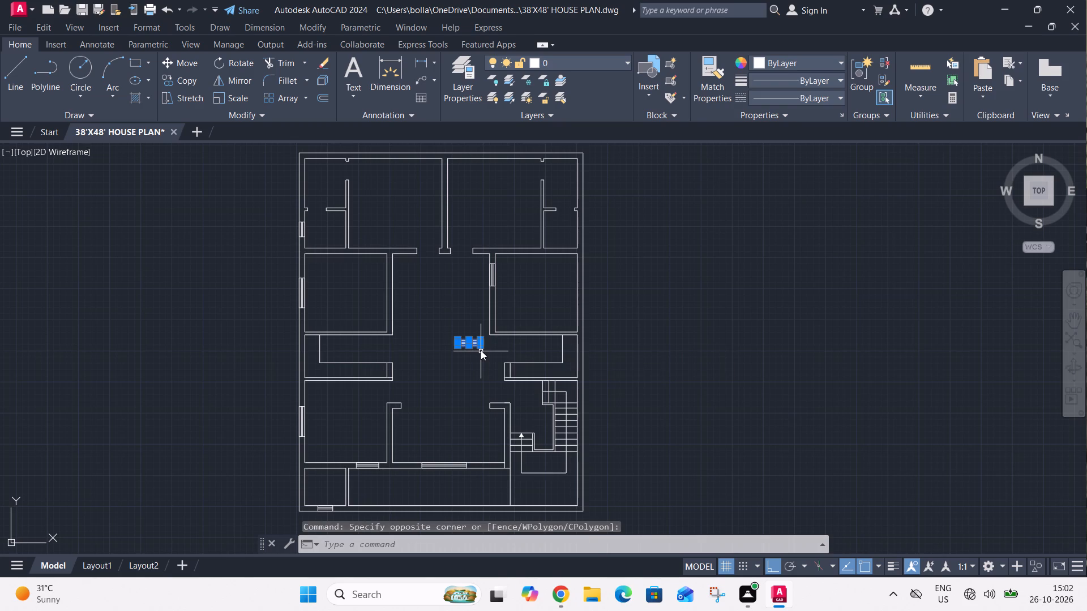
key("o")
key("space")
left_click(475, 345)
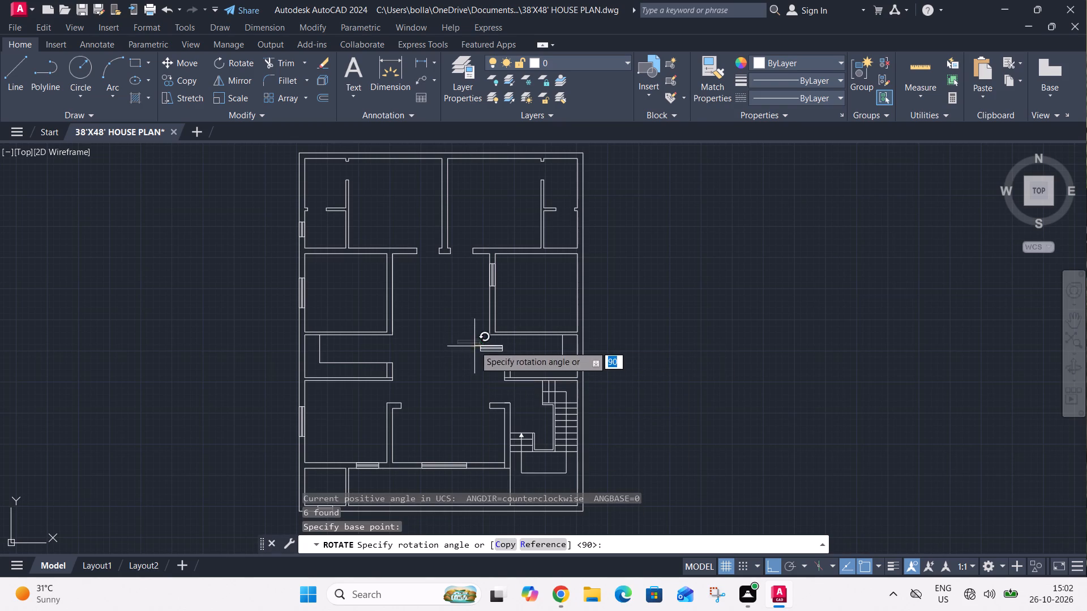
left_click(469, 319)
Copy the vertical window symbol from the central hall into the west outer wall beside the left L-shaped counter.
left_click(468, 333)
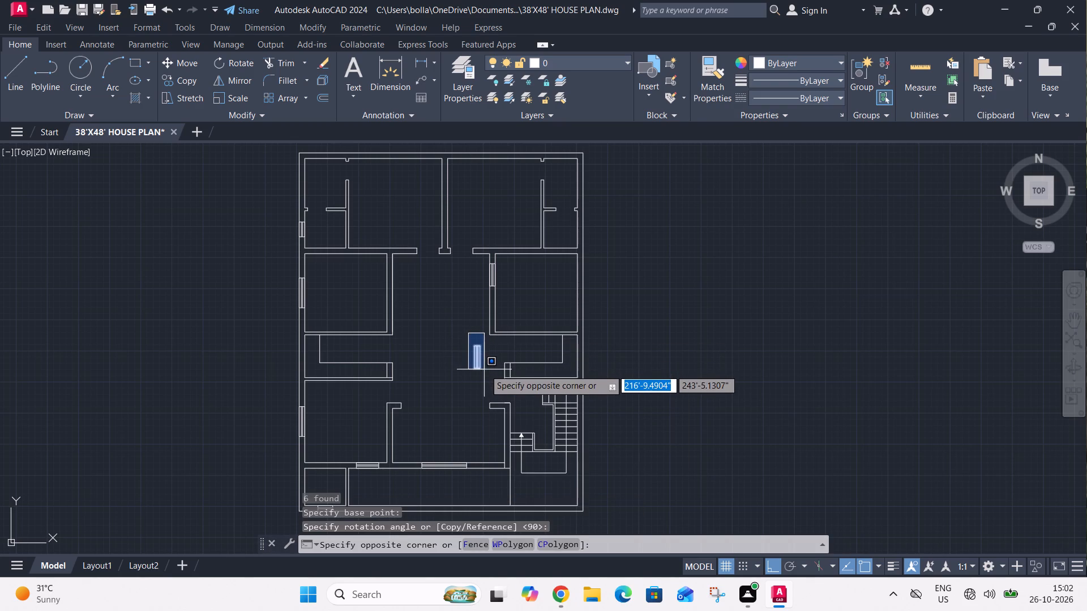
left_click(485, 372)
key("c")
key("o")
key("space")
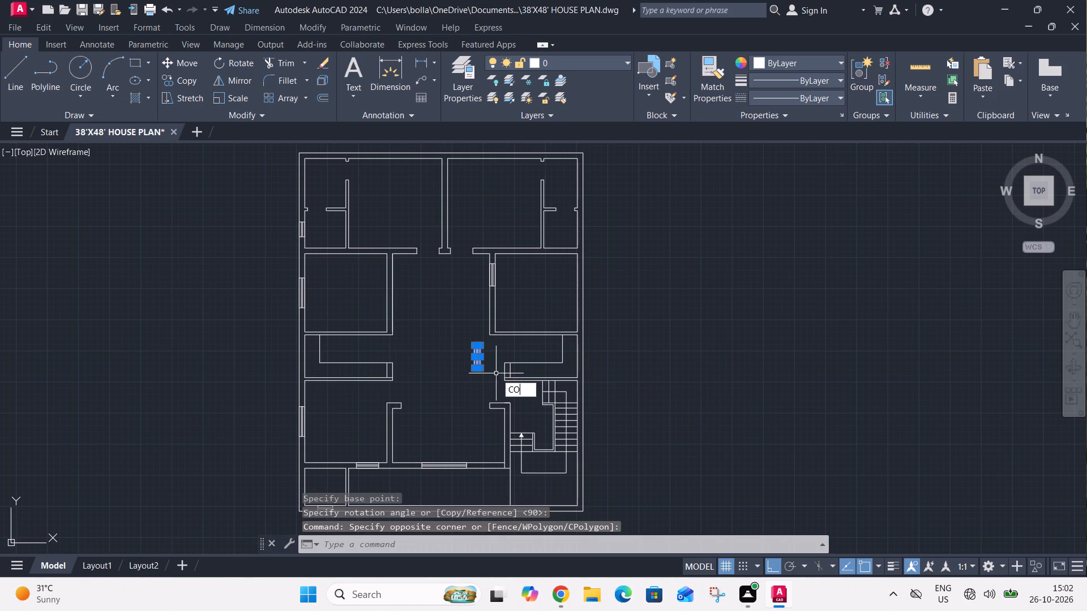
left_click(482, 359)
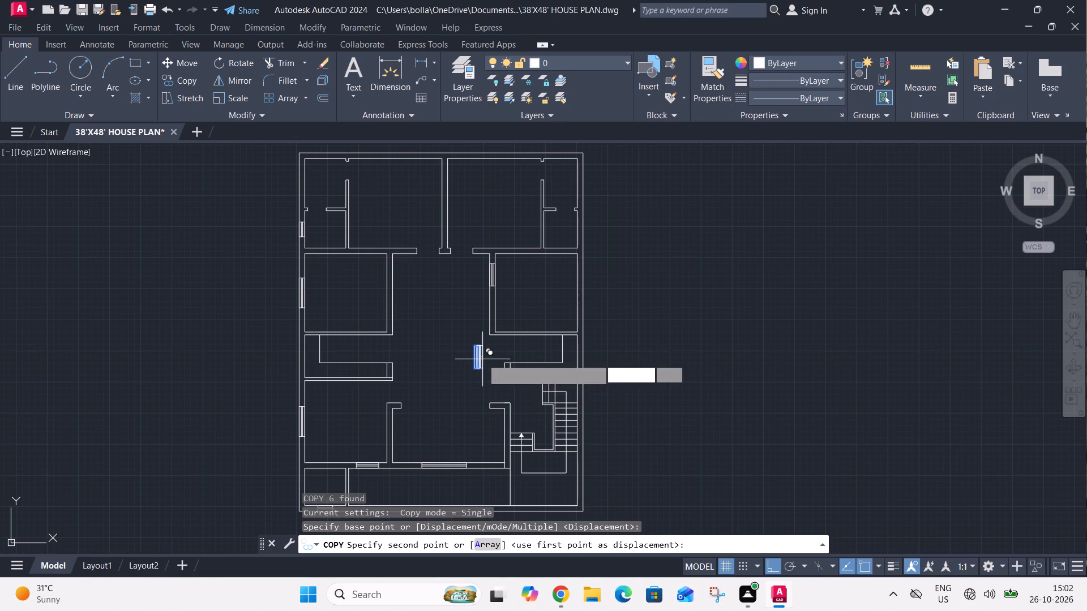
scroll(504, 352, "down", 2)
scroll(433, 355, "up", 3)
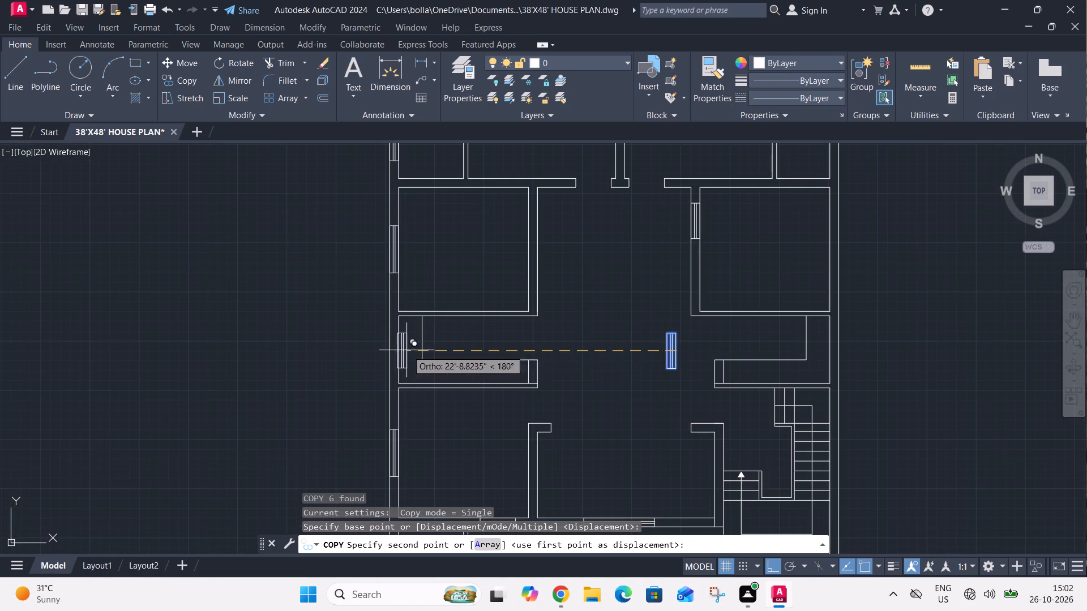
left_click(402, 350)
Erase the leftover vertical window symbol standing in the central hall.
left_click(618, 328)
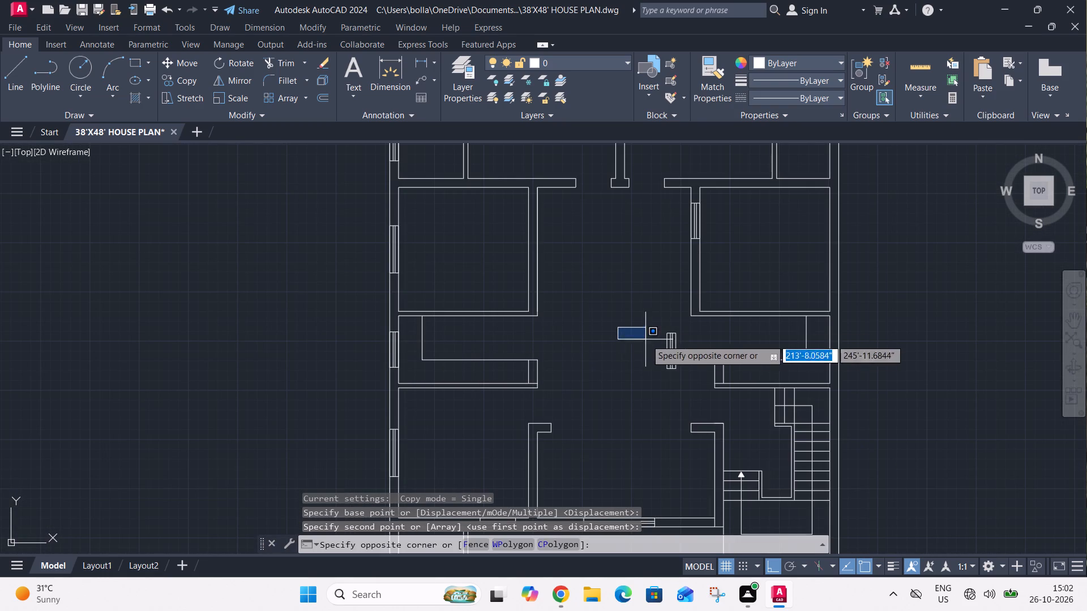
left_click(683, 370)
key("Delete")
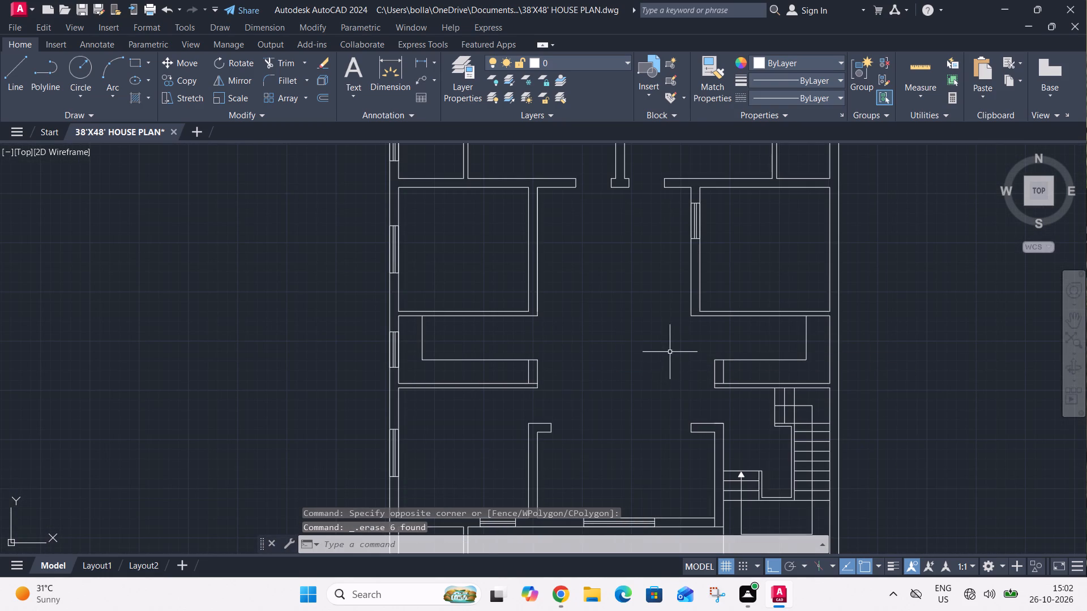
Draw a line across the west wall of the middle-right room at its lower corner and offset it 4.5" upward.
middle_click_drag(676, 339, 644, 357)
type("L")
key("space")
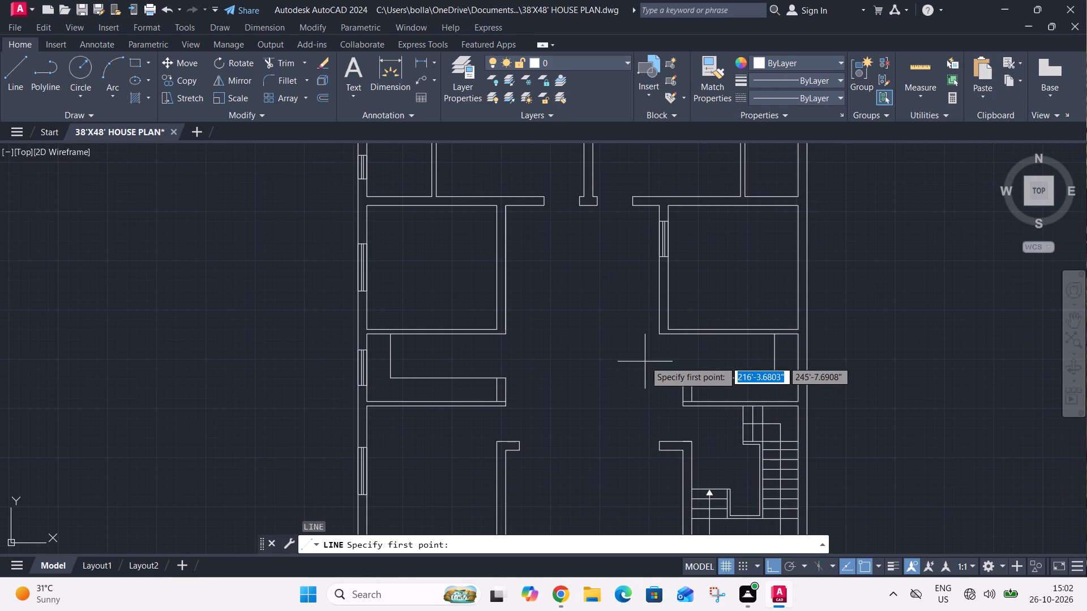
scroll(649, 355, "up", 2)
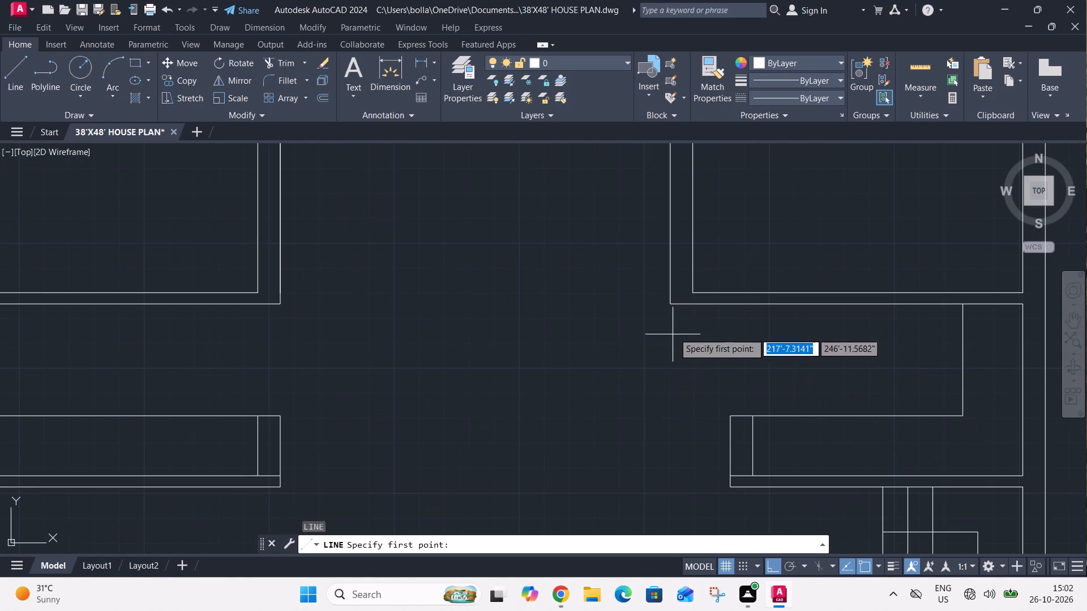
left_click(693, 292)
left_click(669, 291)
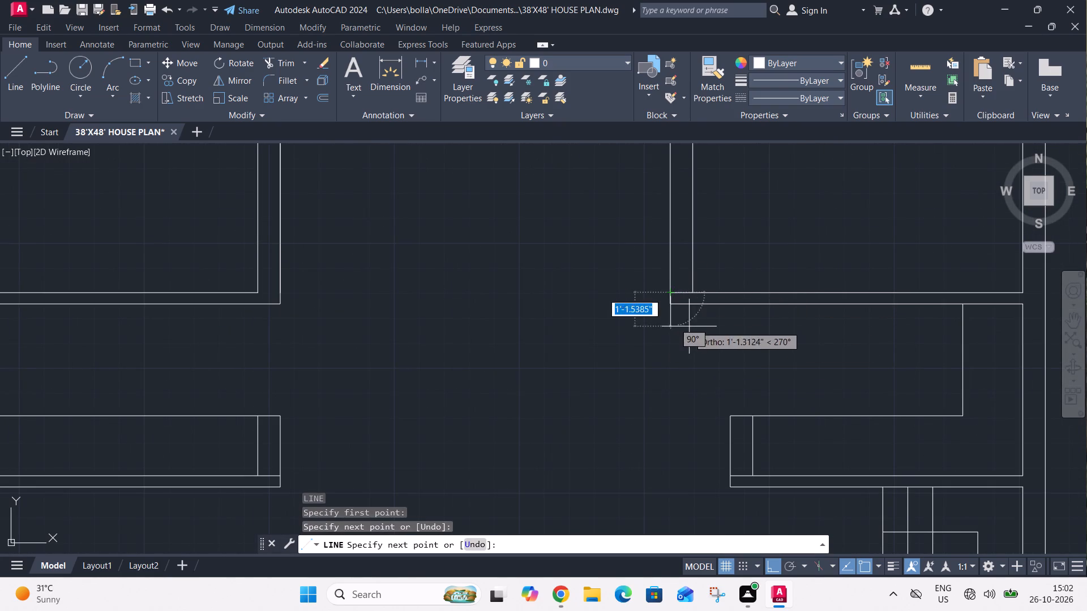
key("Escape")
type("O 4.5\"")
key("Return")
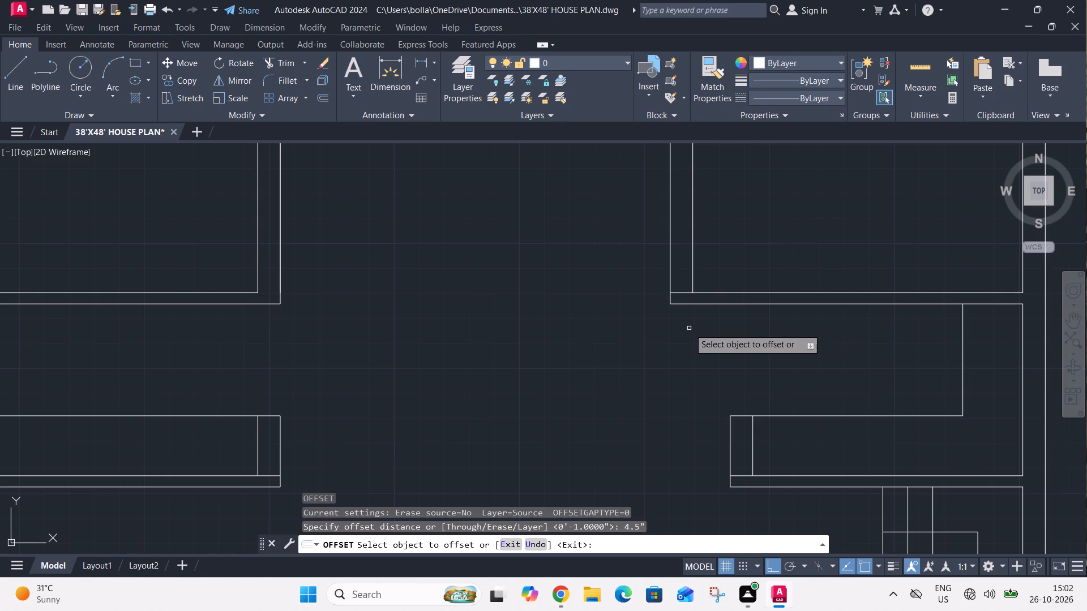
left_click(679, 294)
left_click(682, 279)
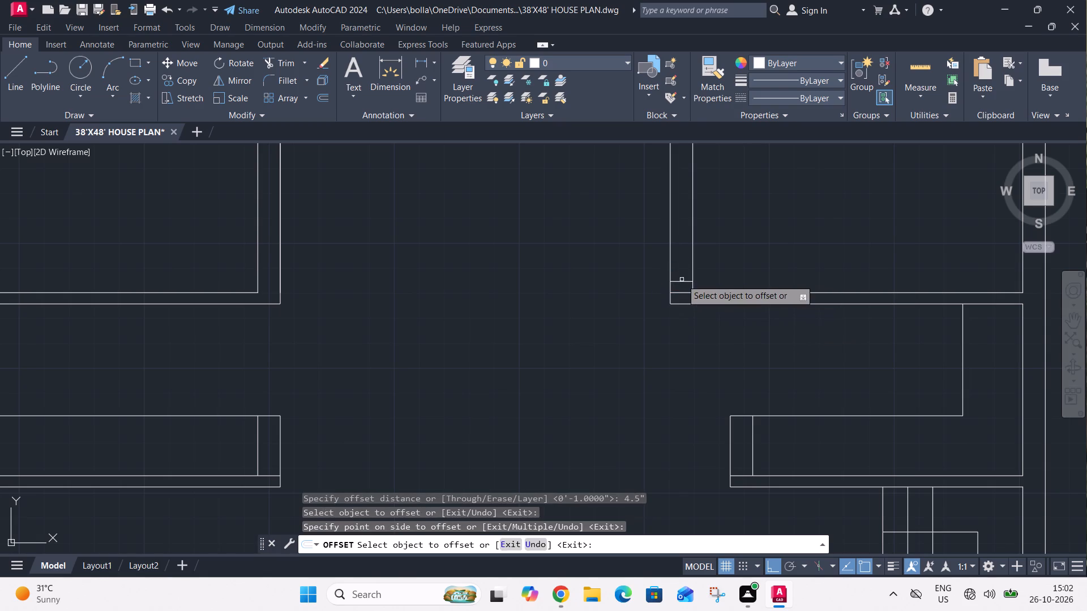
key("Escape")
Offset the jamb line 3' upward, trim the wall faces between the two jambs into a doorway, and remove the corner helper line.
type("O")
key("space")
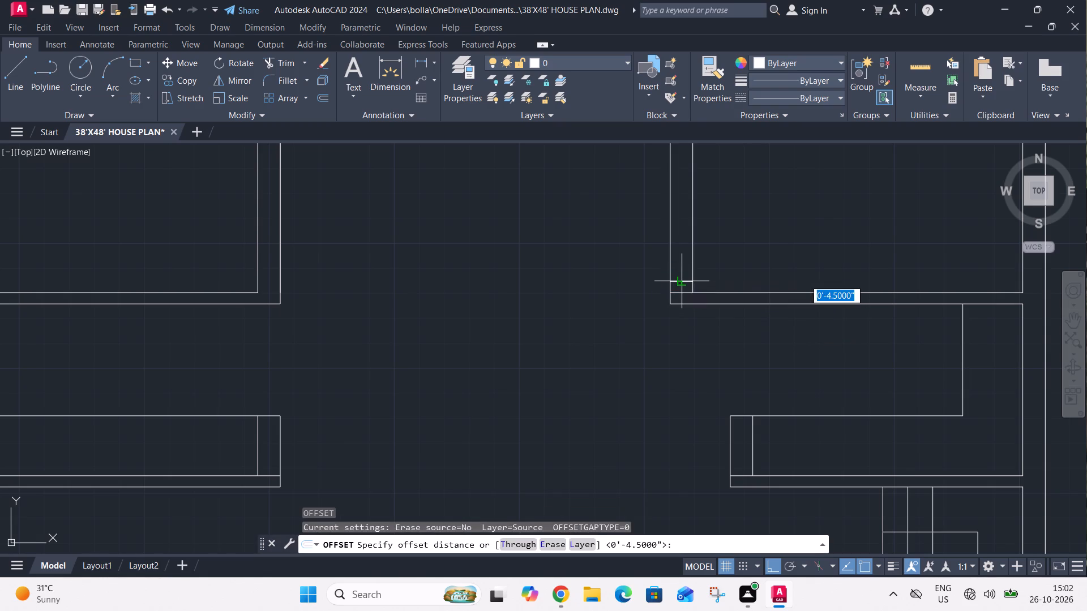
type("3'")
key("Return")
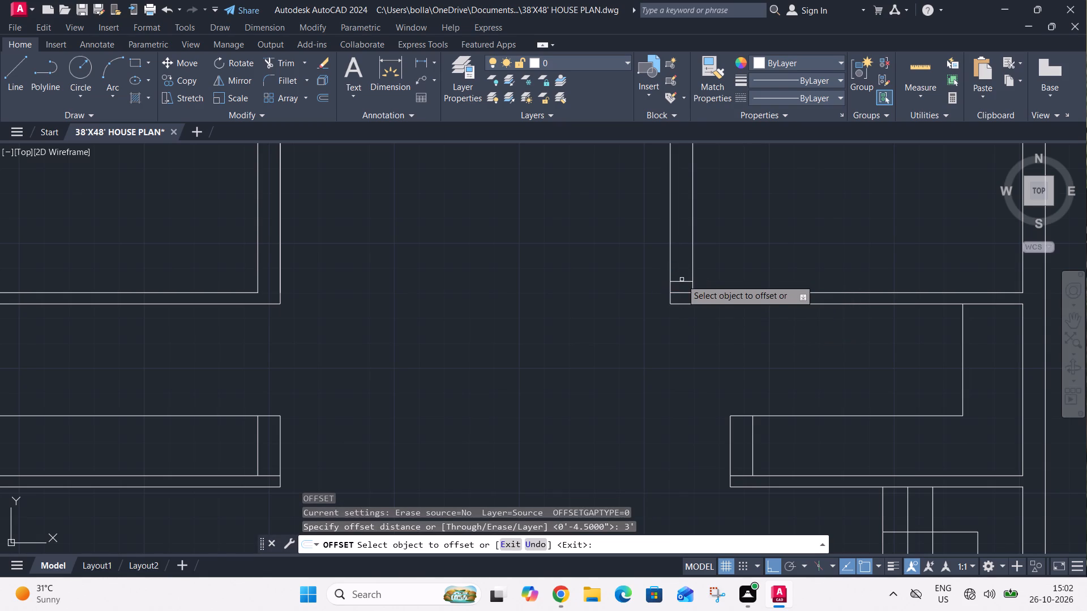
left_click(683, 282)
left_click(676, 259)
key("Escape")
type("TR")
key("space")
left_click(713, 248)
left_click(661, 260)
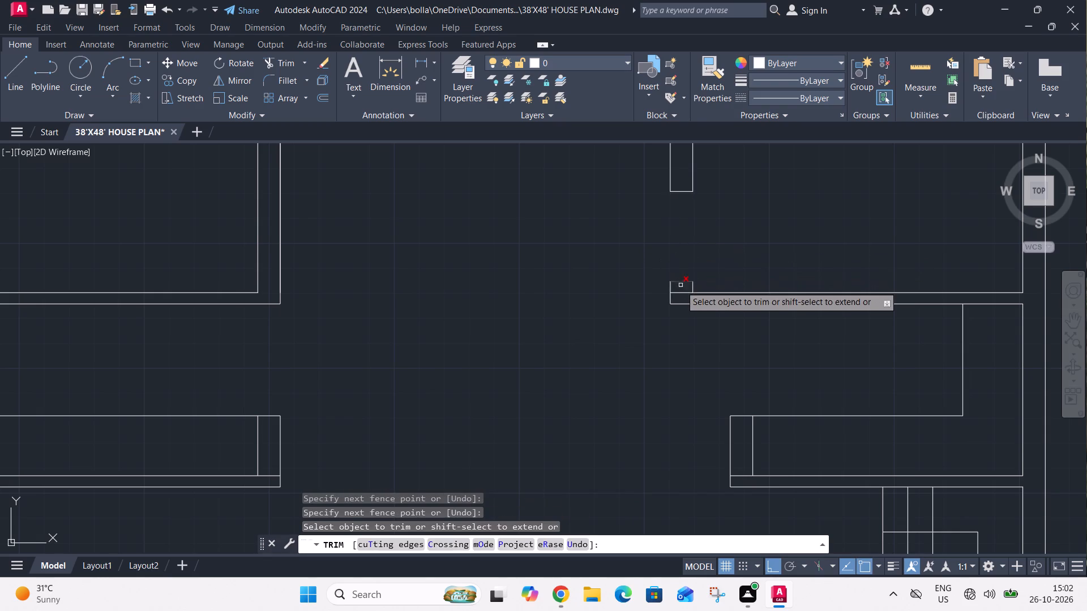
left_click(681, 293)
key("Escape")
Draw a 2'6" line downward in the central hall and continue it 2'6" horizontally to the east to start a door symbol.
scroll(677, 301, "down", 2)
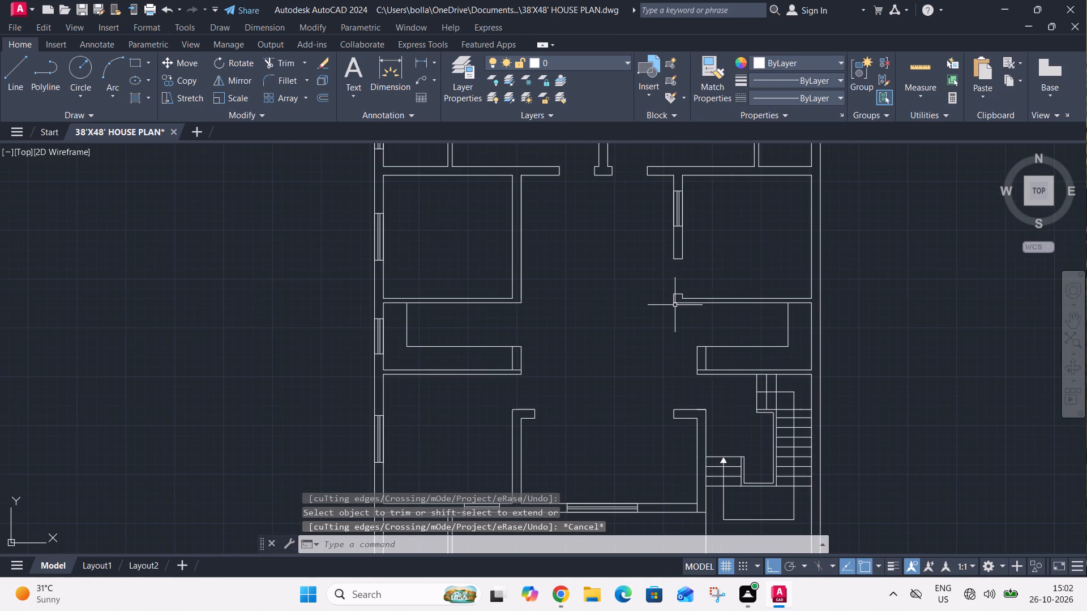
middle_click_drag(675, 305, 605, 363)
key("l")
key("space")
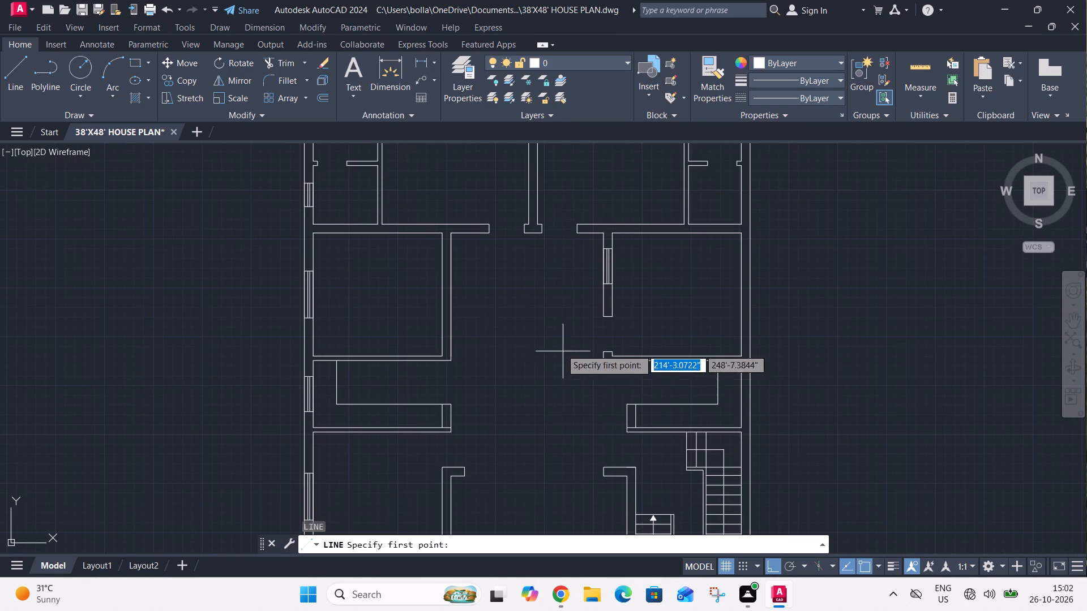
left_click(543, 320)
type("2'6\"")
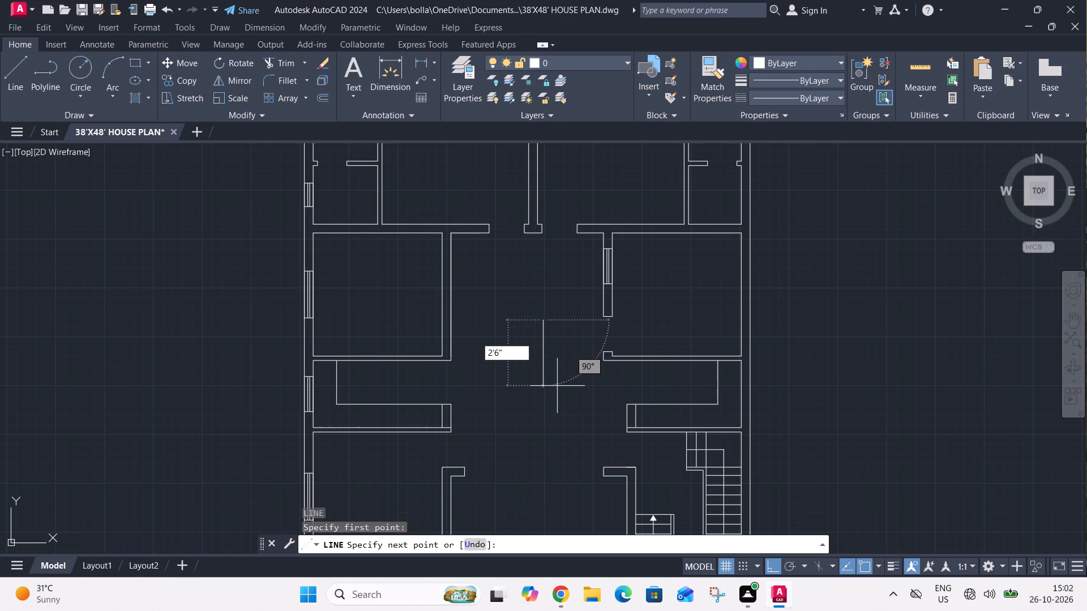
key("Return")
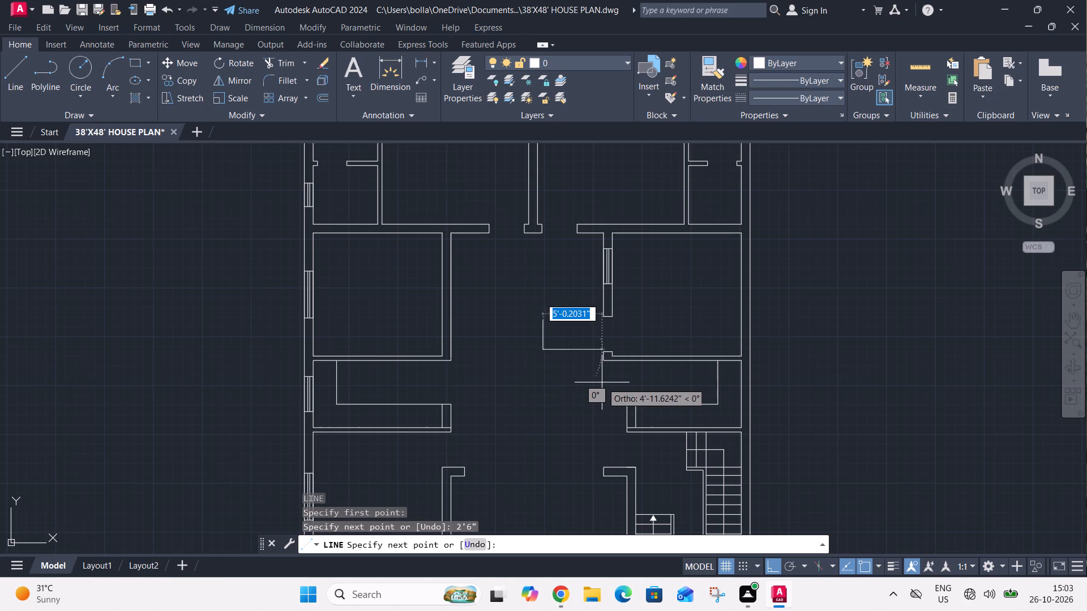
type("2'6\"")
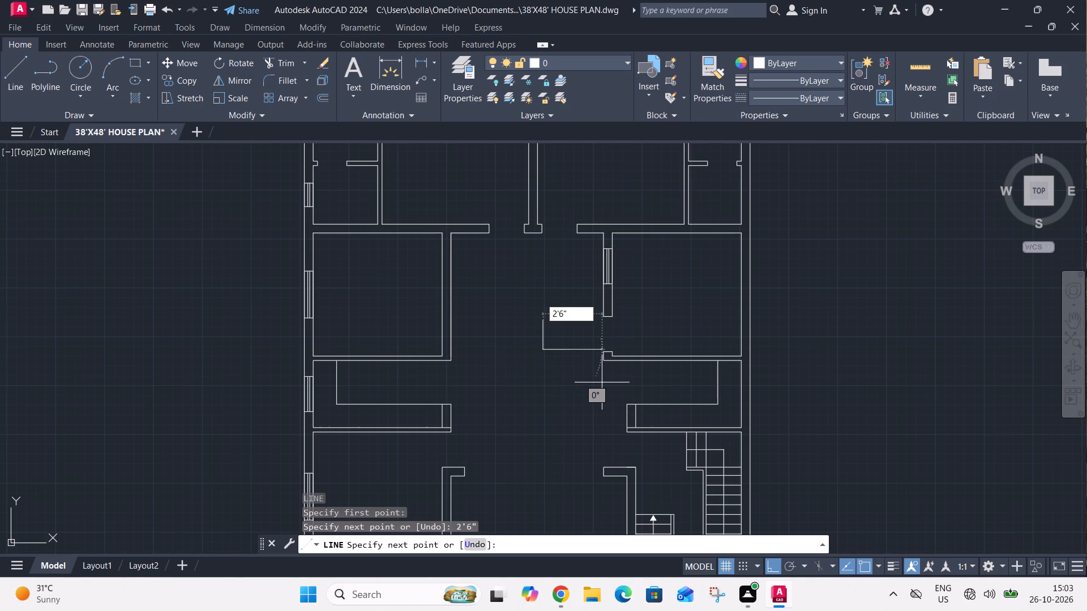
key("Return")
key("Escape")
Offset the door symbol's vertical line 2" to the east to give the door leaf its thickness.
type("O 2\"")
key("Return")
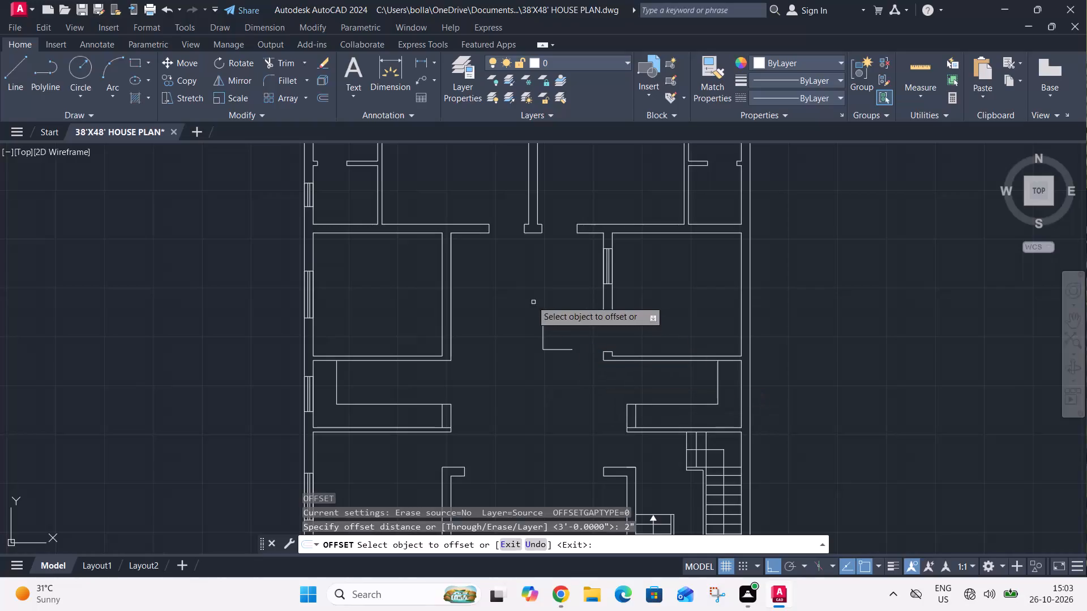
scroll(542, 330, "up", 2)
left_click(540, 338)
left_click(563, 342)
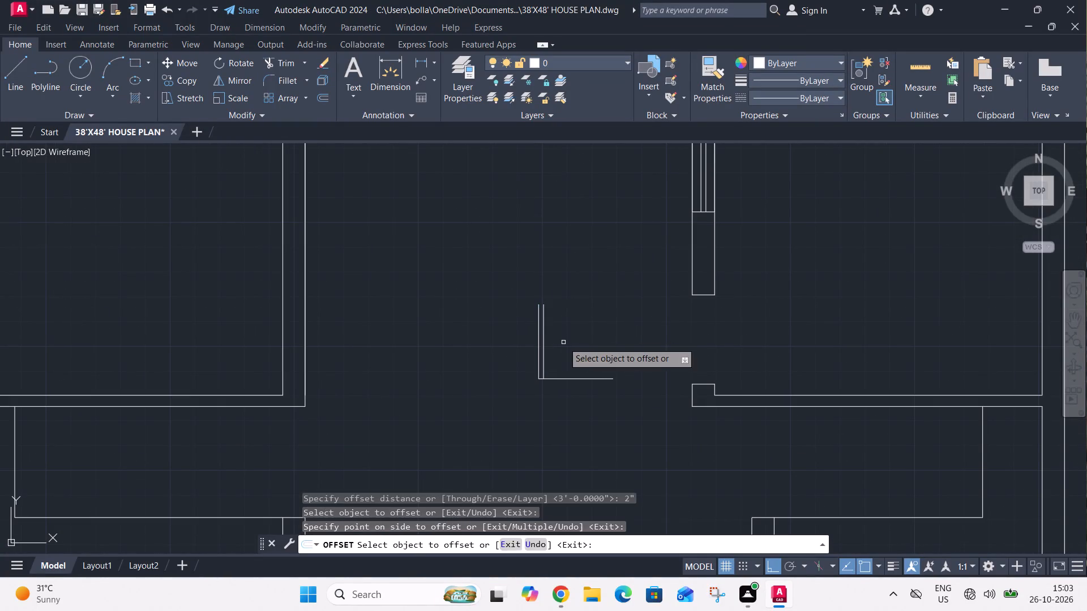
key("Escape")
Draw the door swing as a Start, End, Direction arc from the leaf's outer top end to the horizontal line's far end.
left_click(104, 95)
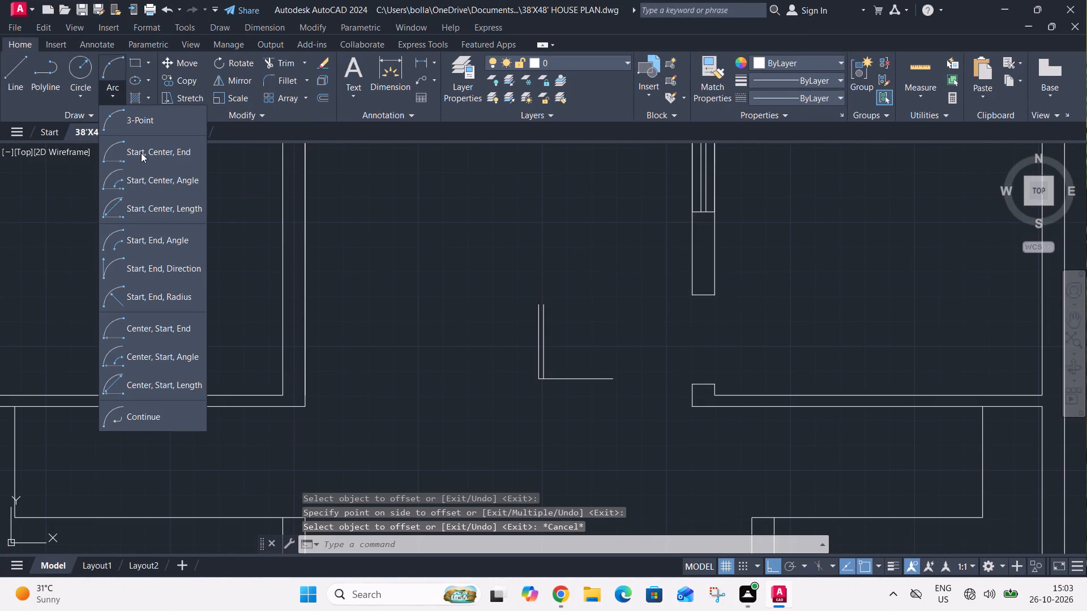
left_click(173, 261)
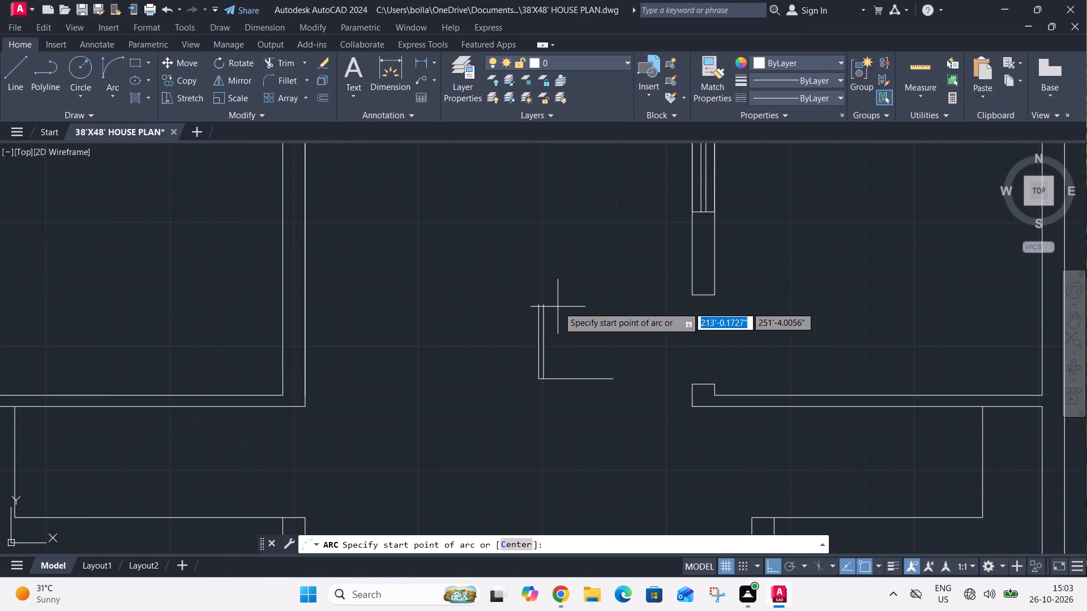
left_click(536, 302)
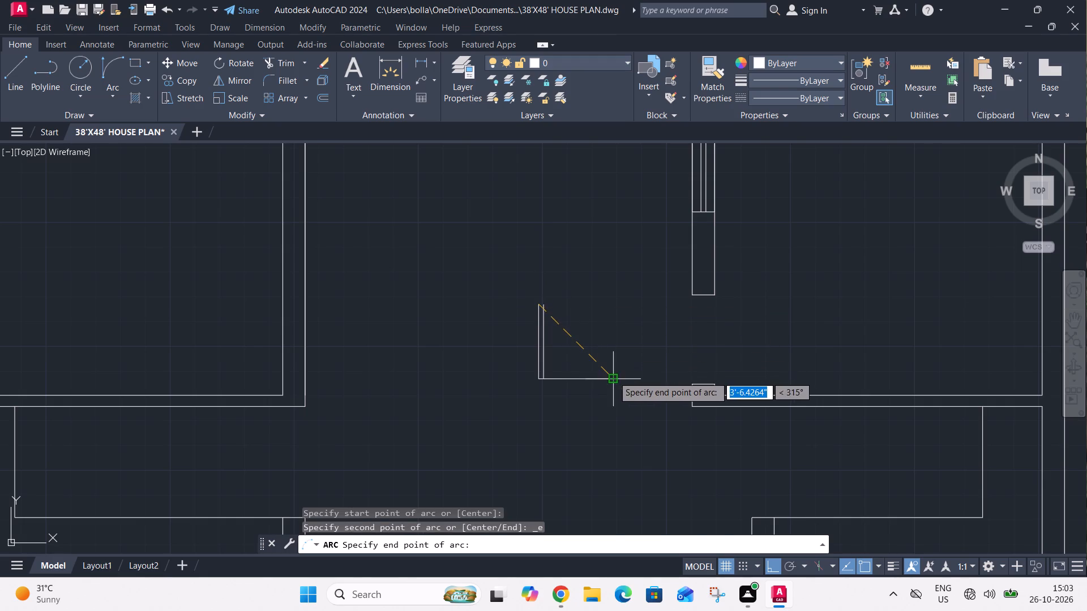
left_click(613, 376)
left_click(621, 362)
Trim the top of the inner door leaf line where it extends past the swing arc.
key("t")
key("r")
key("space")
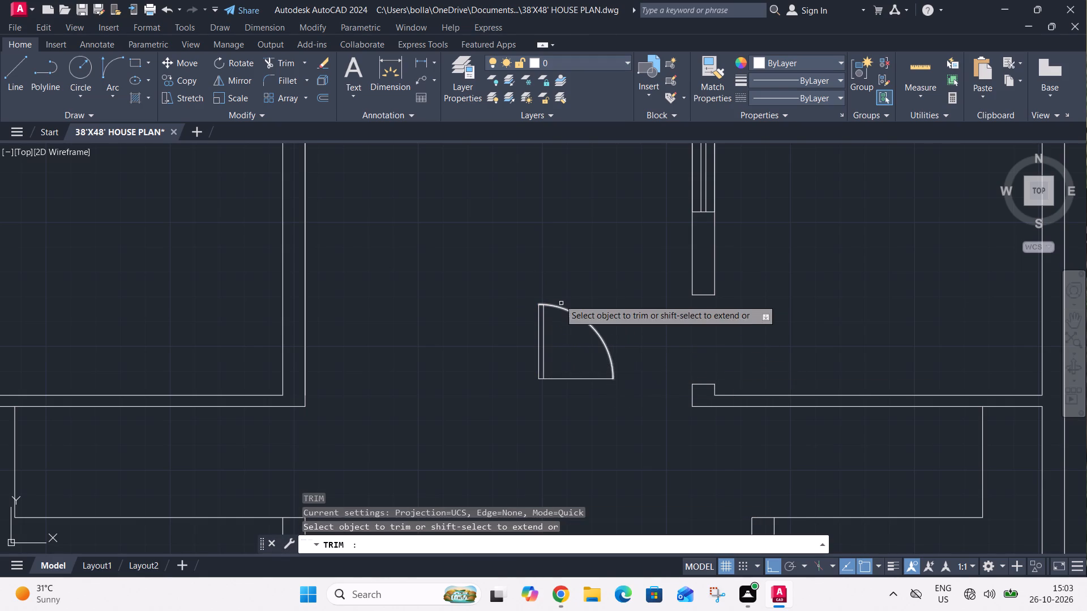
scroll(533, 306, "up", 4)
scroll(581, 287, "up", 3)
left_click(574, 283)
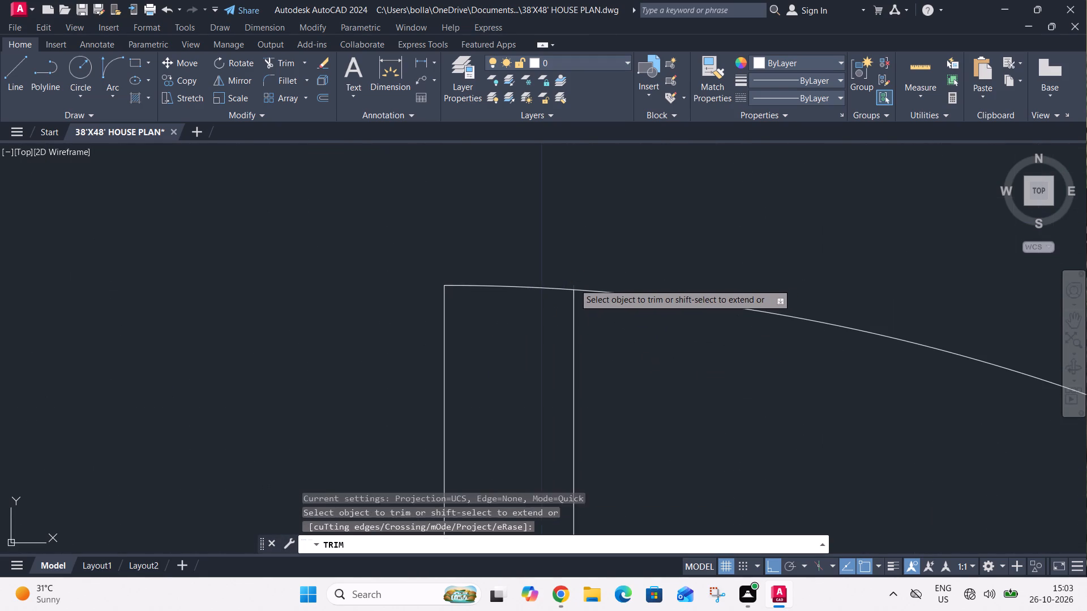
key("Escape")
scroll(586, 299, "down", 6)
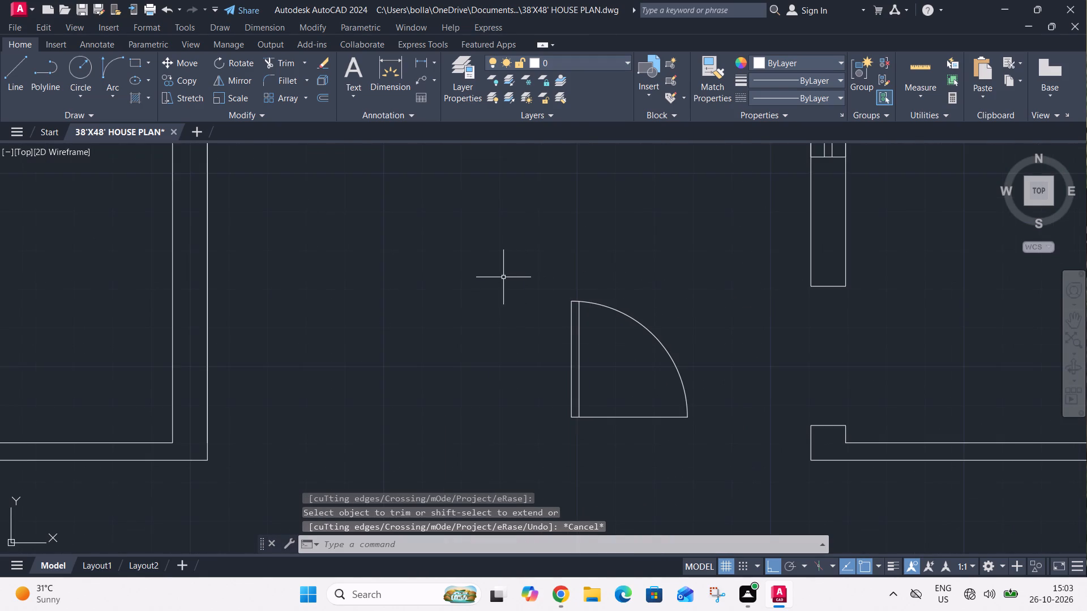
Copy the door symbol in multiple mode, ortho off, placing one in the upper-left bathroom, two in the upper-left bedroom and one in the upper-right bedroom.
left_click(500, 276)
left_click(721, 428)
key("c")
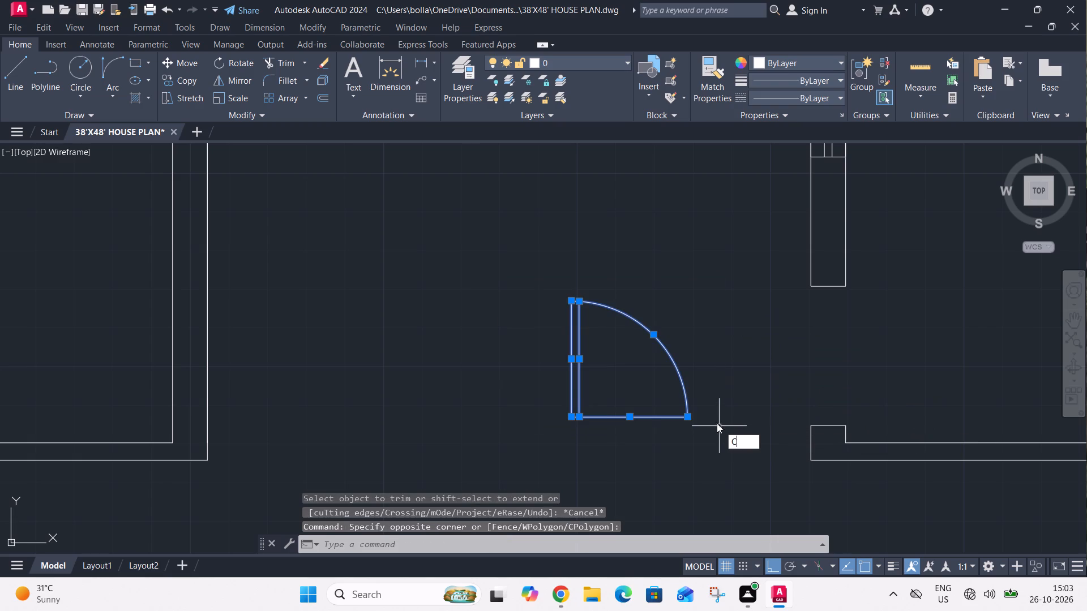
key("o")
key("space")
key("m")
key("space")
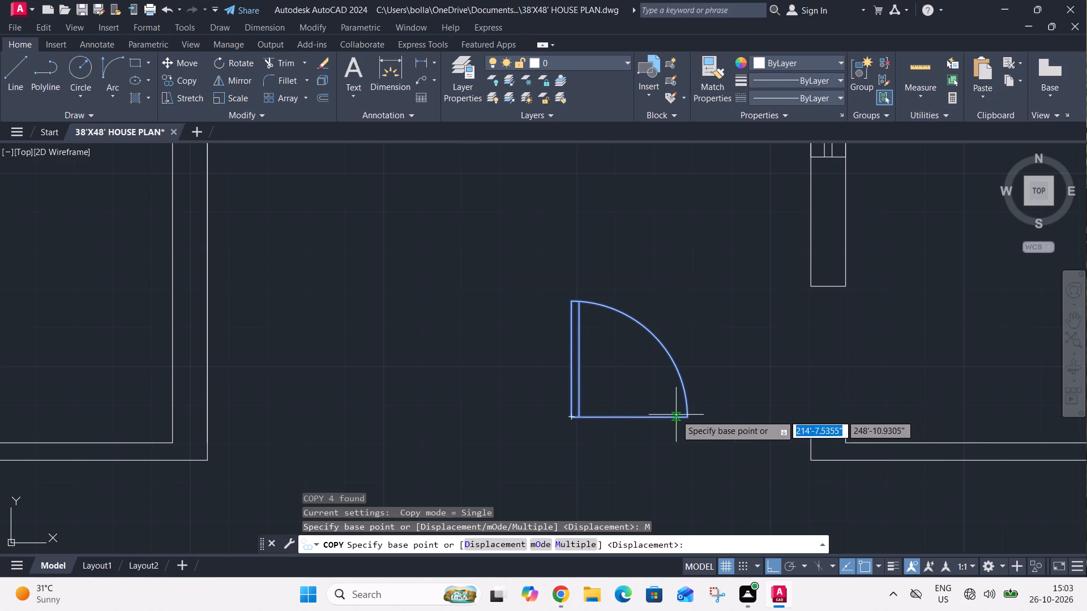
left_click(676, 415)
scroll(675, 407, "down", 3)
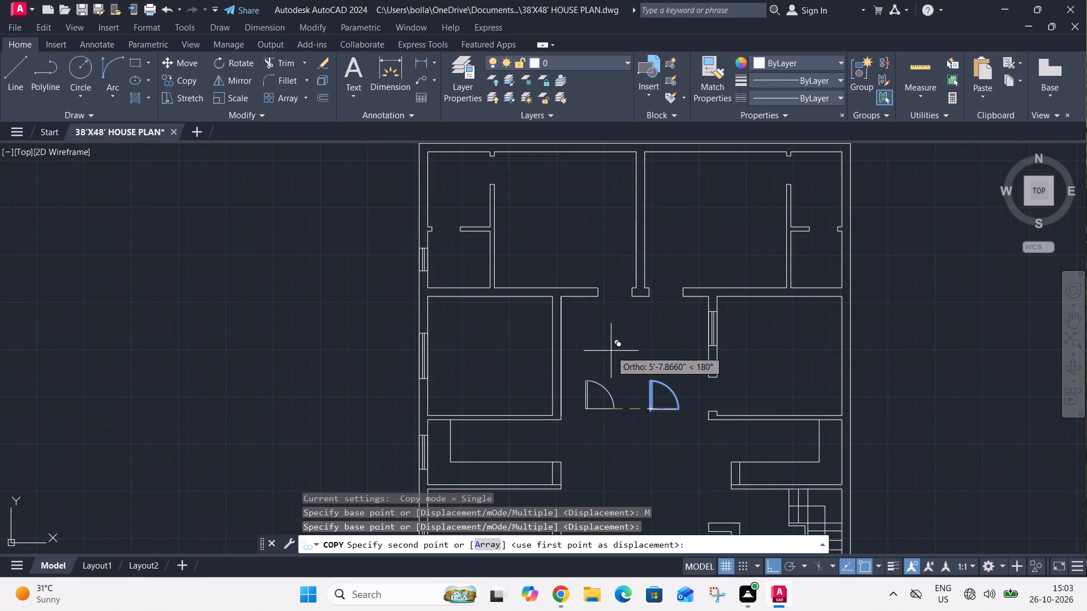
key("F8")
middle_click_drag(555, 267, 562, 296)
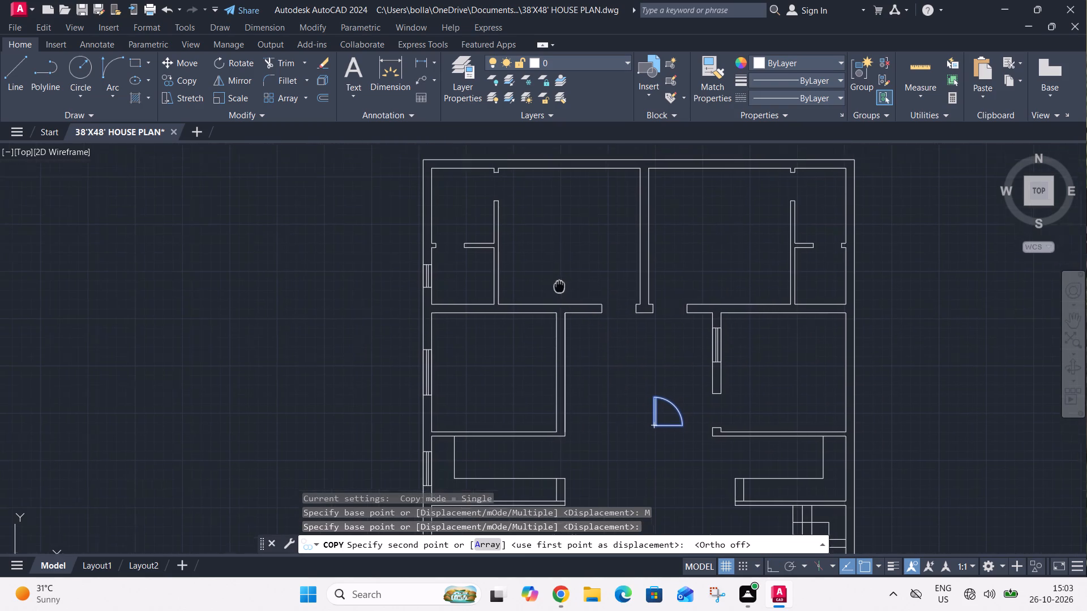
middle_click_drag(562, 296, 579, 363)
left_click(569, 296)
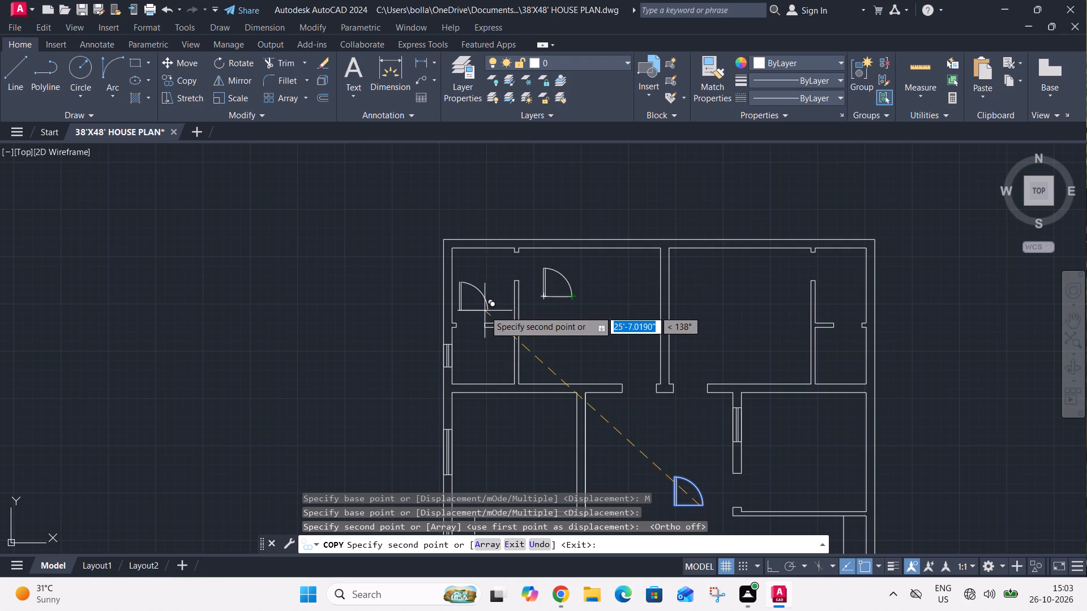
left_click(485, 311)
left_click(637, 366)
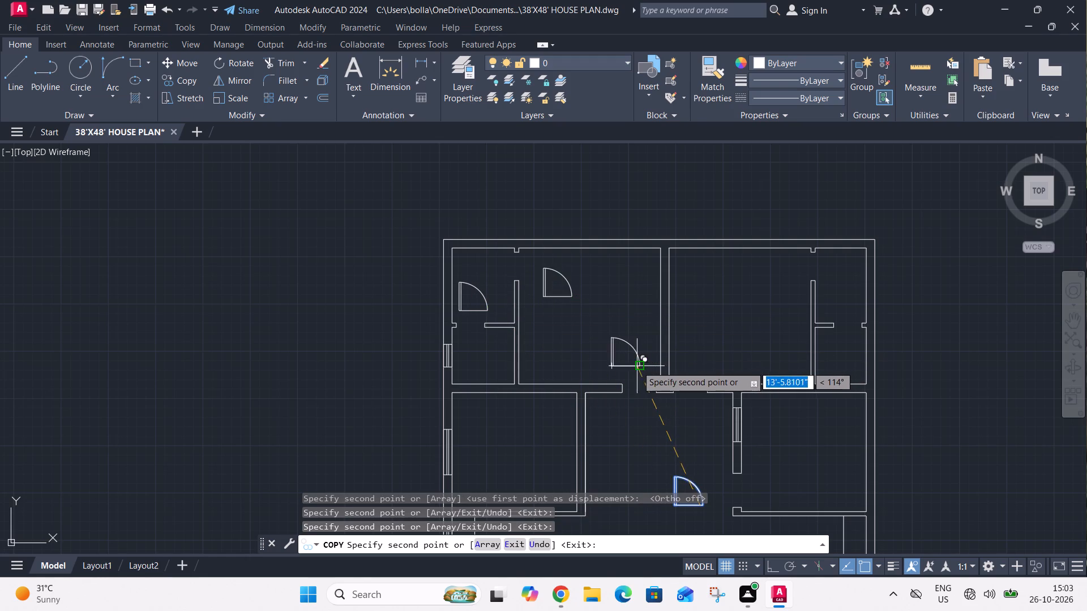
left_click(705, 354)
Place four more door symbol copies: in the middle-left room, the lower-left room, the staircase room and the lower middle room.
scroll(711, 318, "down", 1)
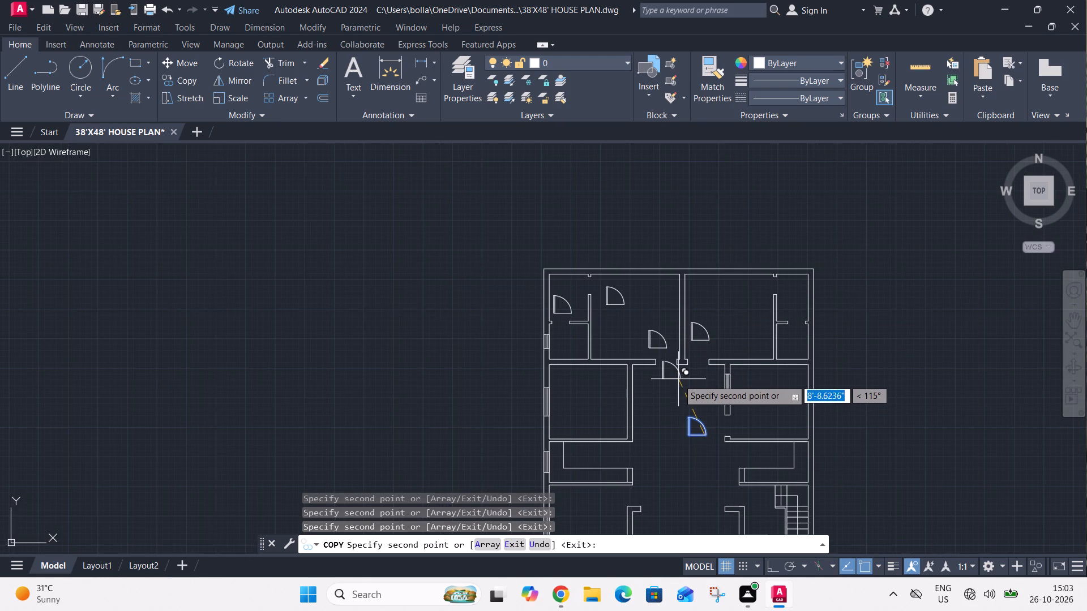
middle_click_drag(677, 398, 676, 376)
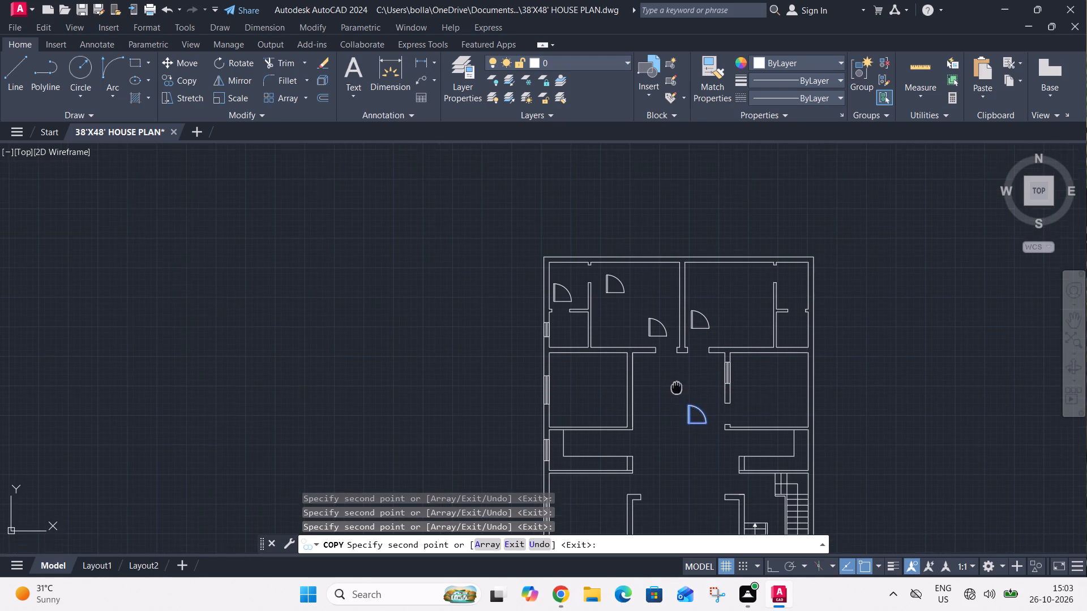
middle_click_drag(676, 376, 670, 350)
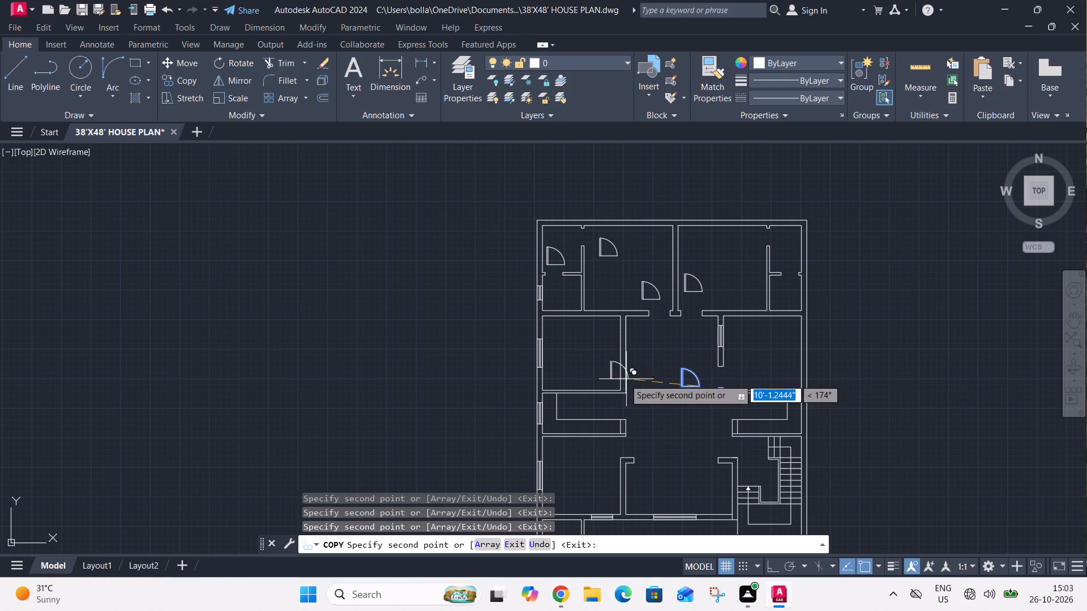
left_click(605, 373)
scroll(623, 344, "down", 2)
scroll(624, 391, "up", 4)
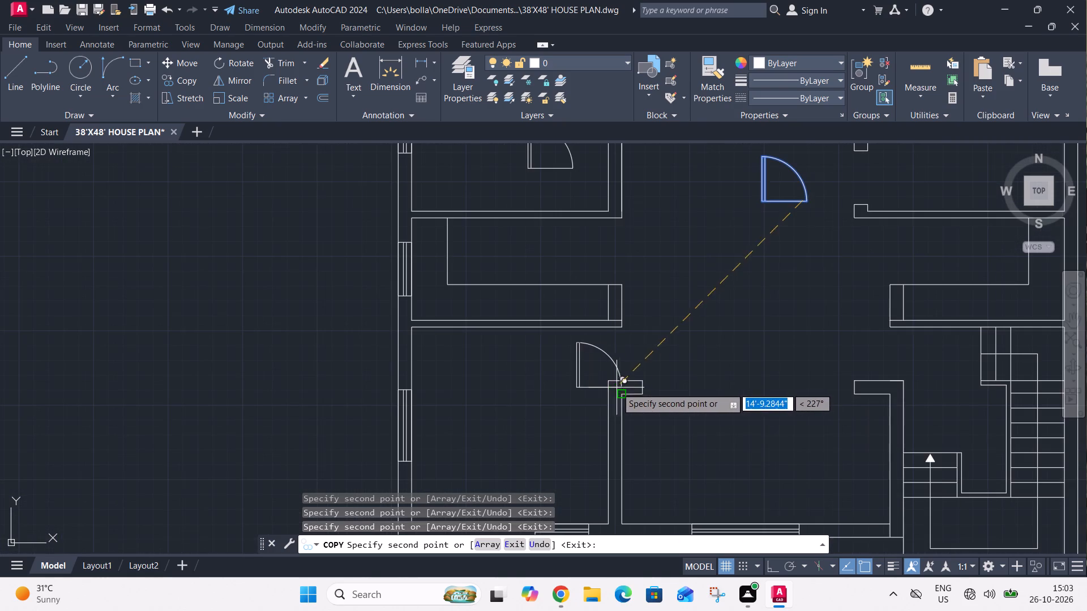
left_click(576, 386)
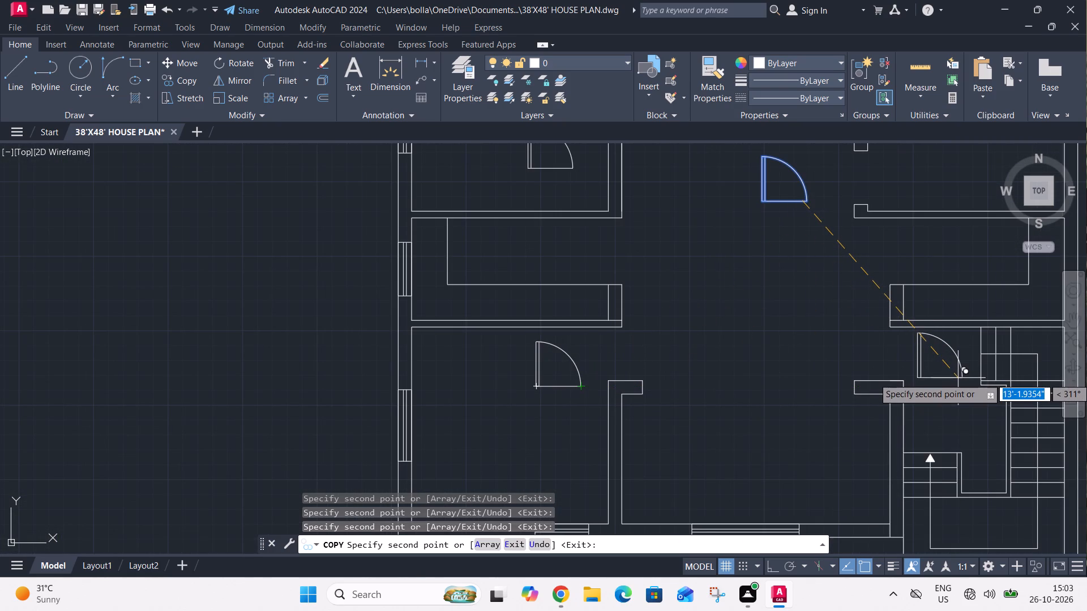
left_click(958, 378)
scroll(928, 346, "down", 2)
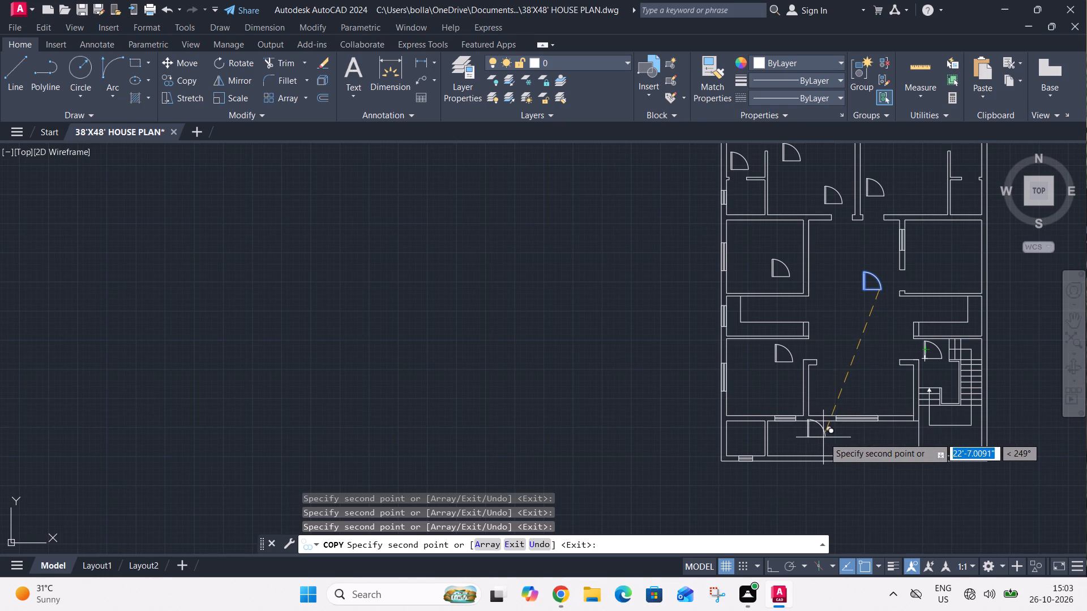
middle_click_drag(824, 437, 778, 425)
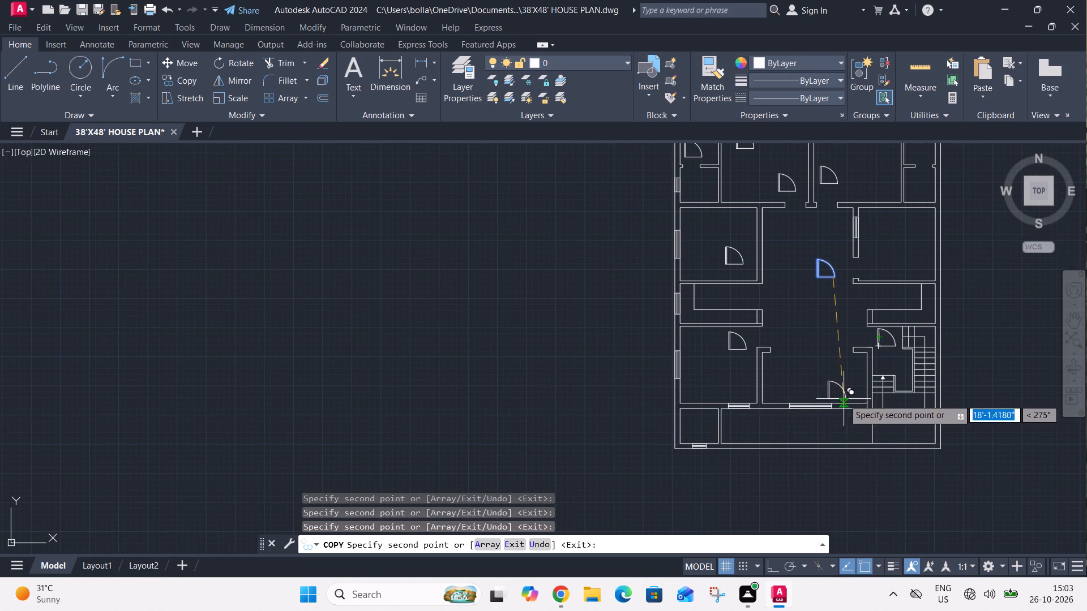
middle_click_drag(848, 391, 781, 380)
scroll(848, 390, "up", 1)
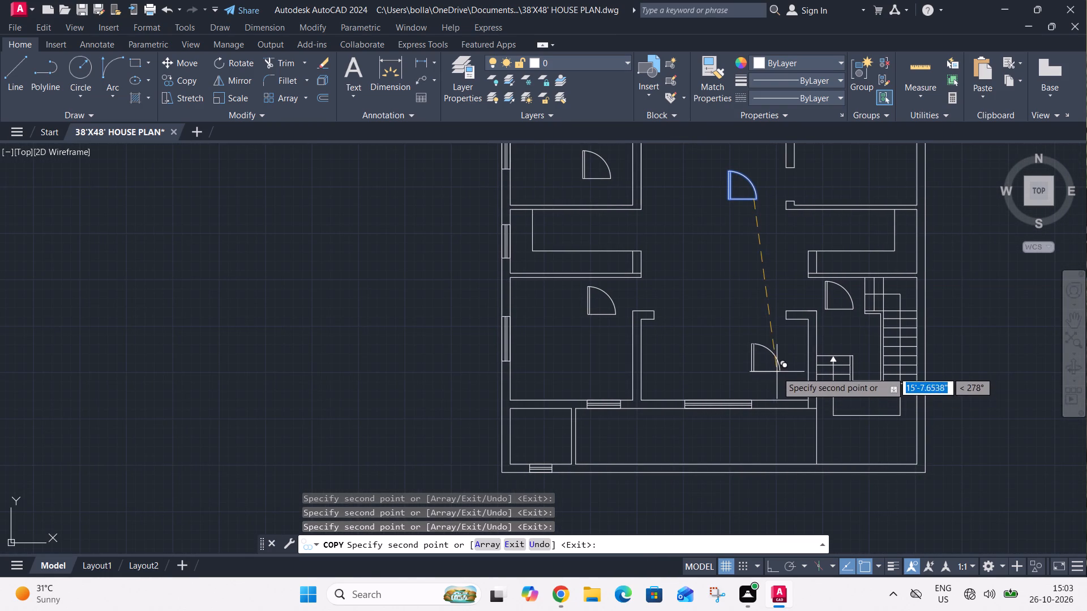
left_click(771, 372)
key("Escape")
Offset the end line of the lower middle room's bottom wall 4.5" to the west as the first door jamb.
scroll(806, 410, "up", 2)
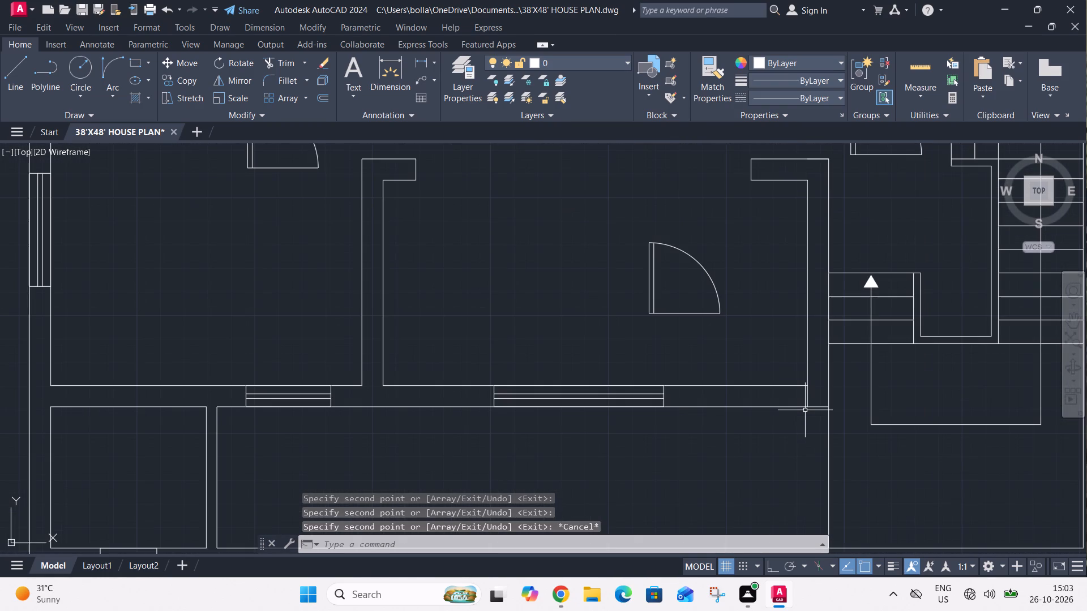
type("O")
key("space")
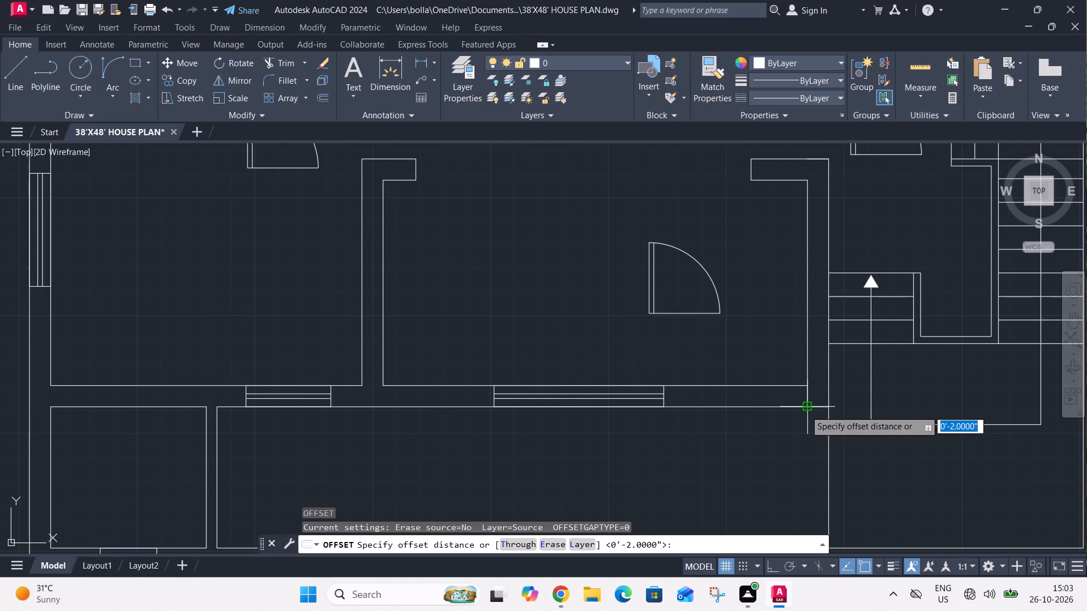
type("4.5\"")
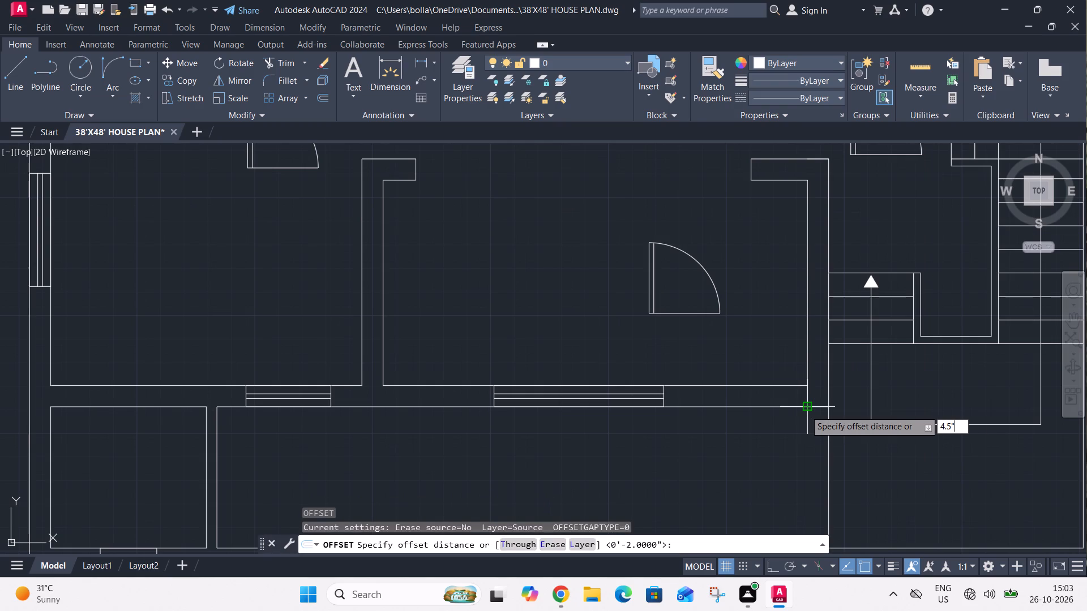
key("Return")
left_click(808, 398)
left_click(788, 398)
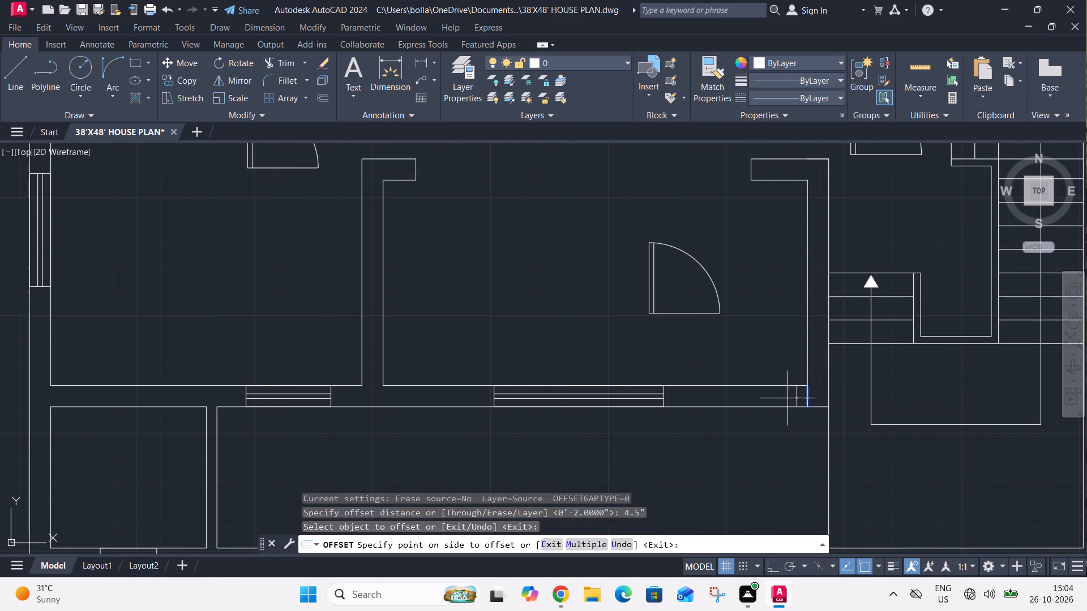
key("Escape")
Offset that jamb line 3' to the west to mark the doorway width in the lower middle room's bottom wall.
type("O")
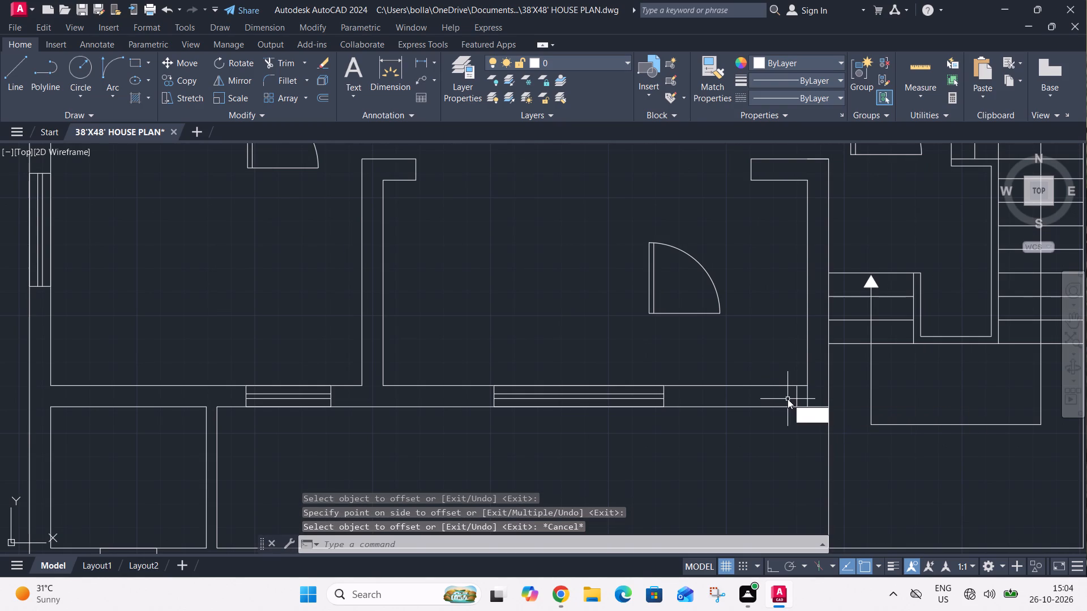
key("space")
type("3'")
key("Return")
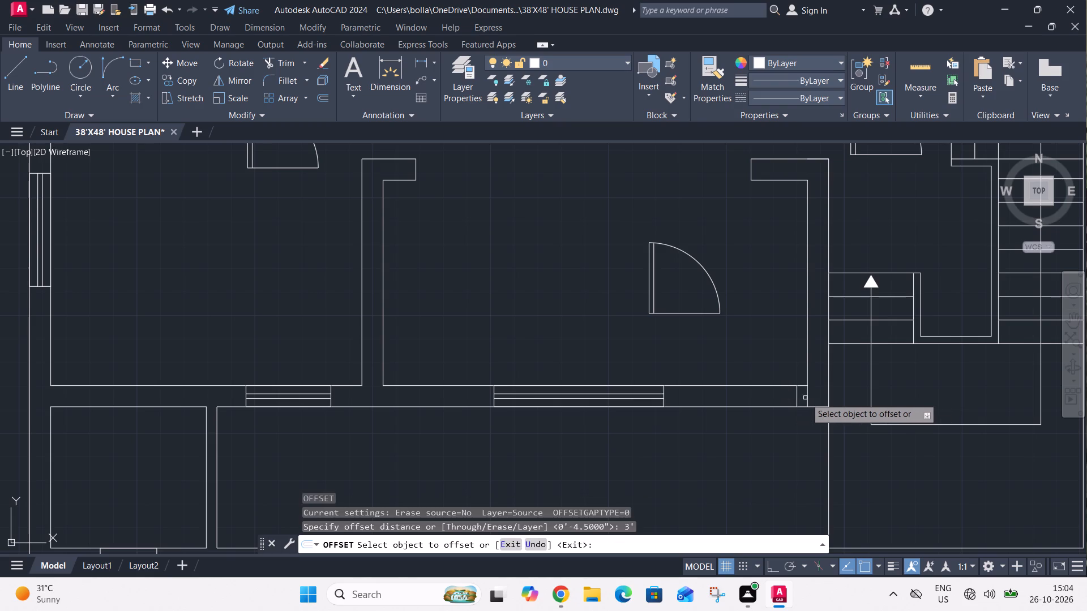
left_click(797, 396)
left_click(770, 397)
key("Escape")
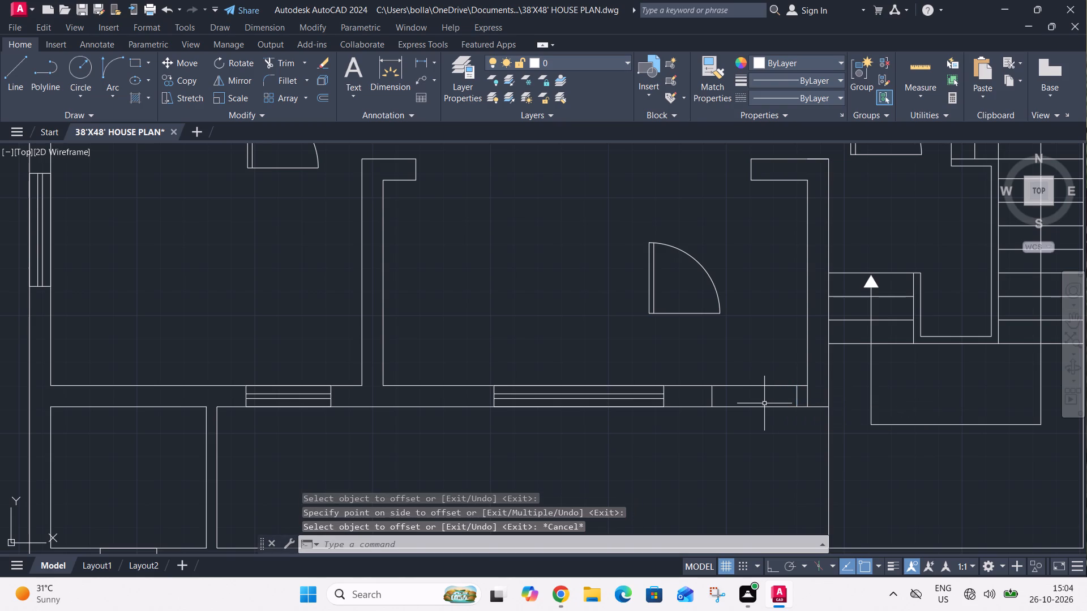
Draw a short line across the foot of the small lower-left room's east partition, between its two faces.
type("L")
key("space")
scroll(721, 413, "down", 2)
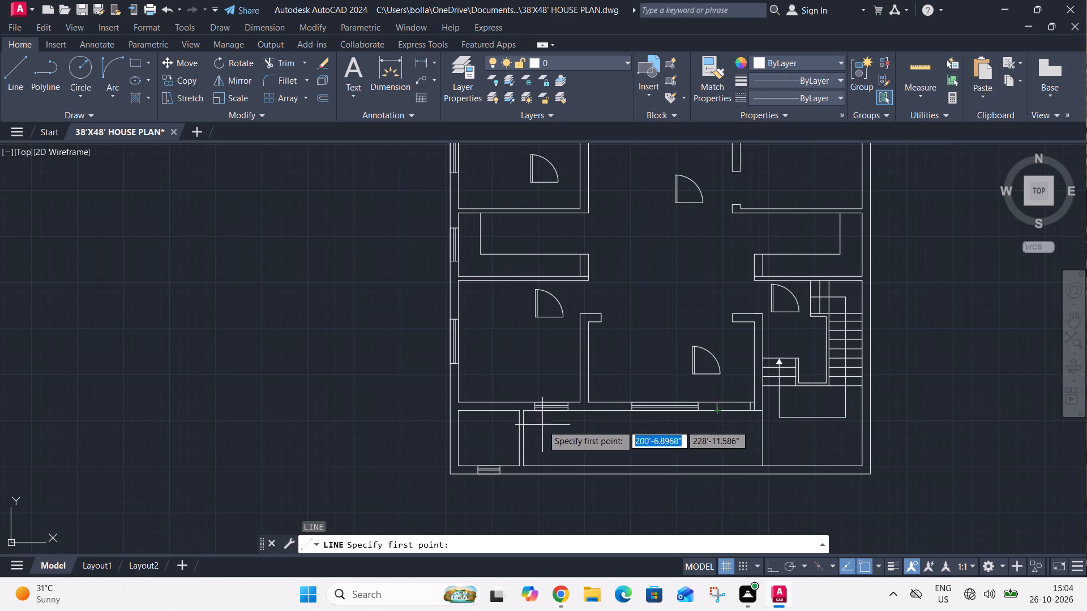
scroll(505, 459, "up", 3)
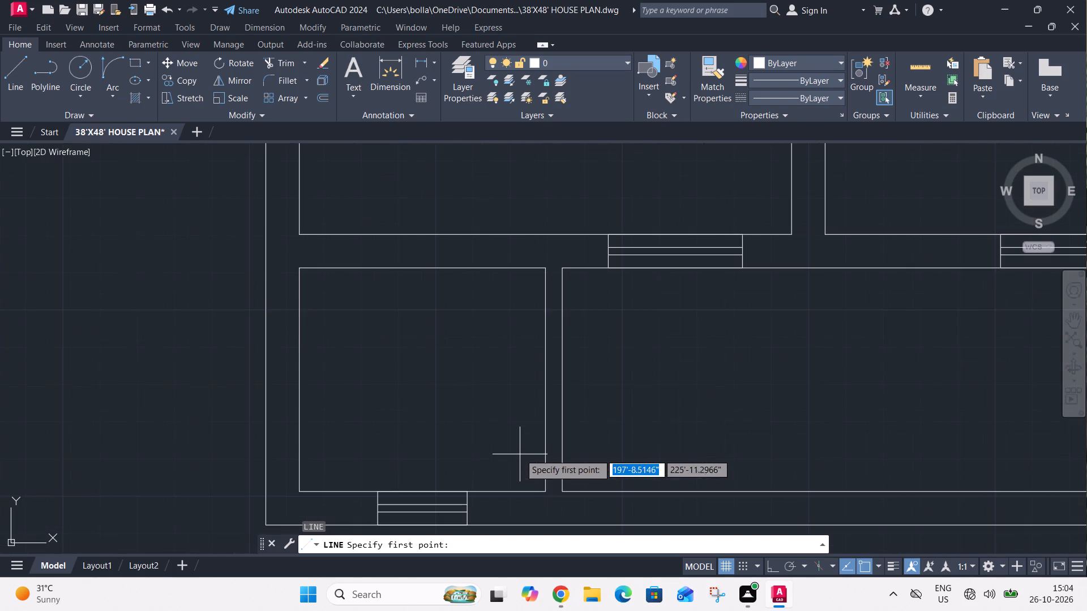
middle_click_drag(527, 414, 526, 375)
left_click(545, 449)
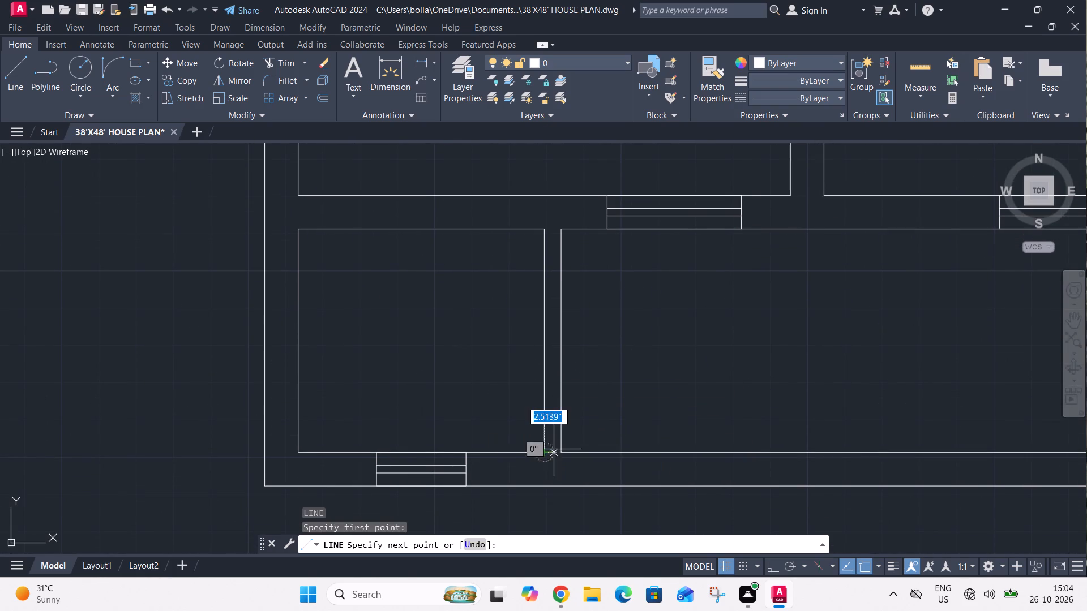
left_click_drag(564, 451, 570, 455)
key("Escape")
Offset the line at the partition's foot 4.5" to the north as the first door jamb.
type("O")
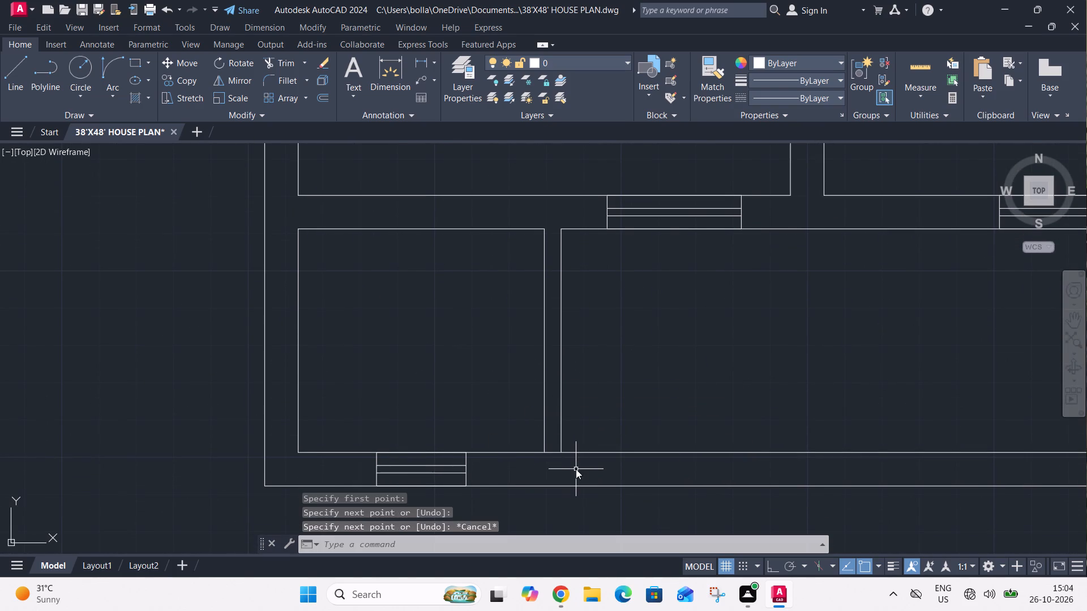
key("space")
type("4.5\"")
key("Return")
scroll(576, 470, "up", 2)
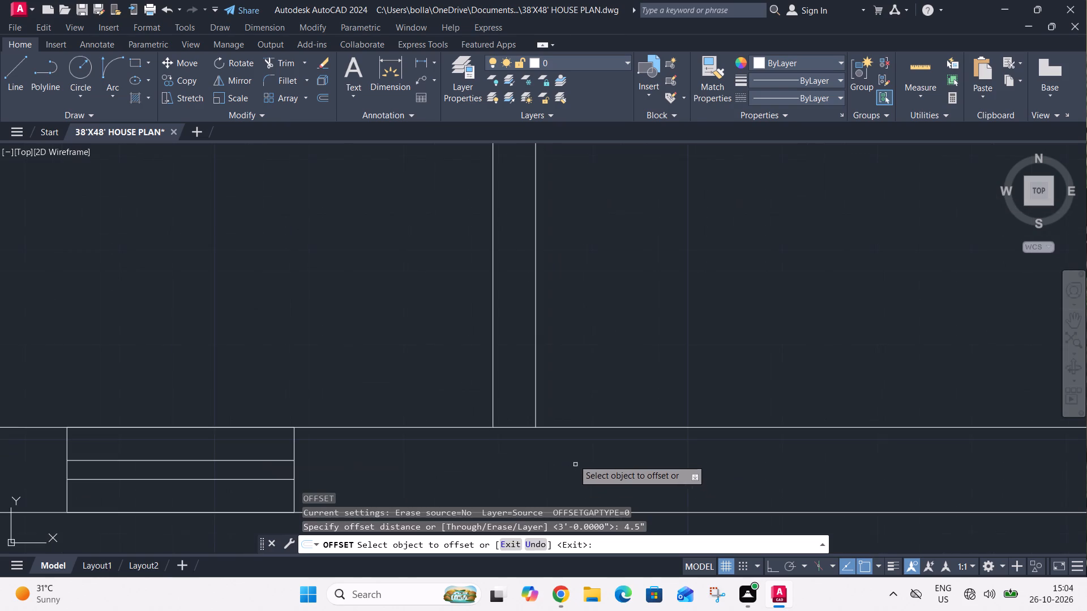
left_click(518, 426)
left_click(518, 405)
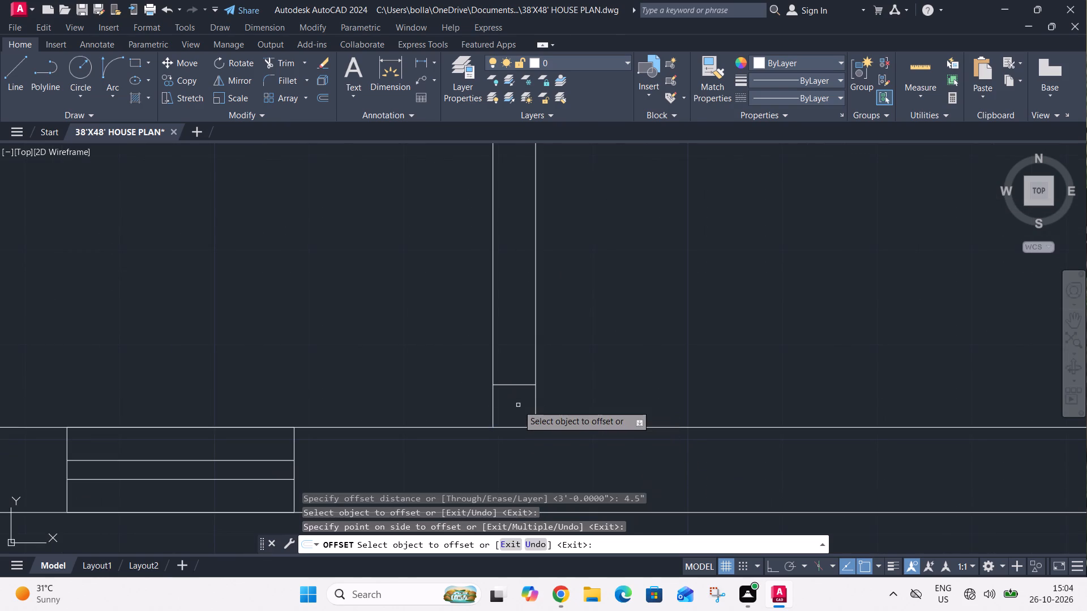
key("Escape")
Offset the partition's jamb line 2'6" to the north to mark the small lower-left room's doorway width.
type("O")
key("space")
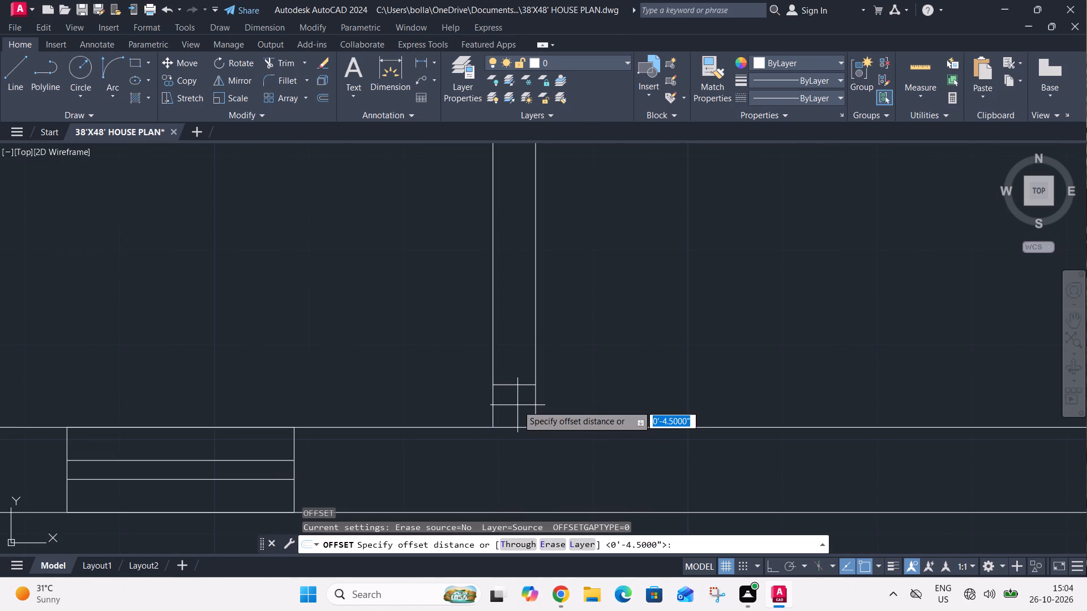
type("2'6\"")
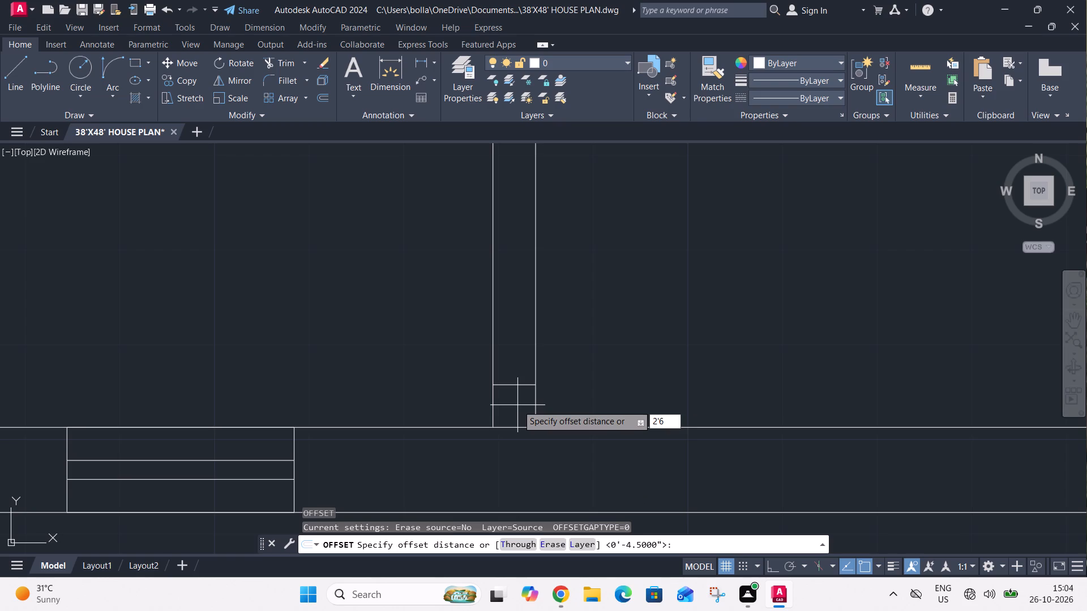
key("Return")
left_click_drag(519, 386, 519, 381)
left_click(513, 353)
key("Escape")
Draw a short line across the south end of the middle-left room's east wall, level with the room's inner bottom wall line.
scroll(513, 358, "down", 3)
middle_click_drag(543, 345, 519, 394)
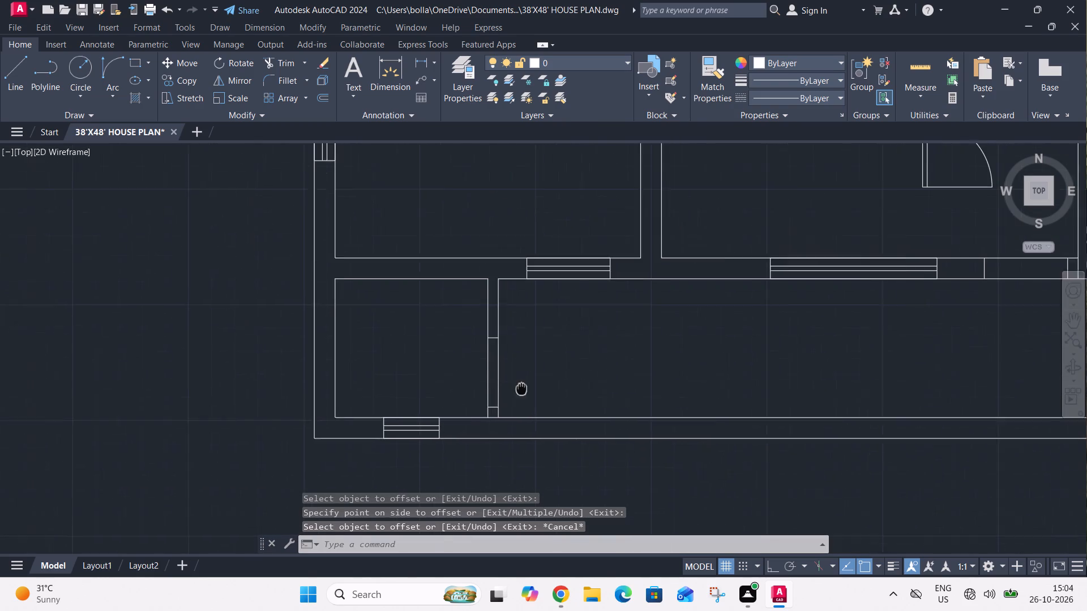
middle_click_drag(519, 394, 513, 402)
scroll(508, 408, "down", 2)
middle_click_drag(525, 395, 486, 465)
middle_click_drag(569, 338, 533, 394)
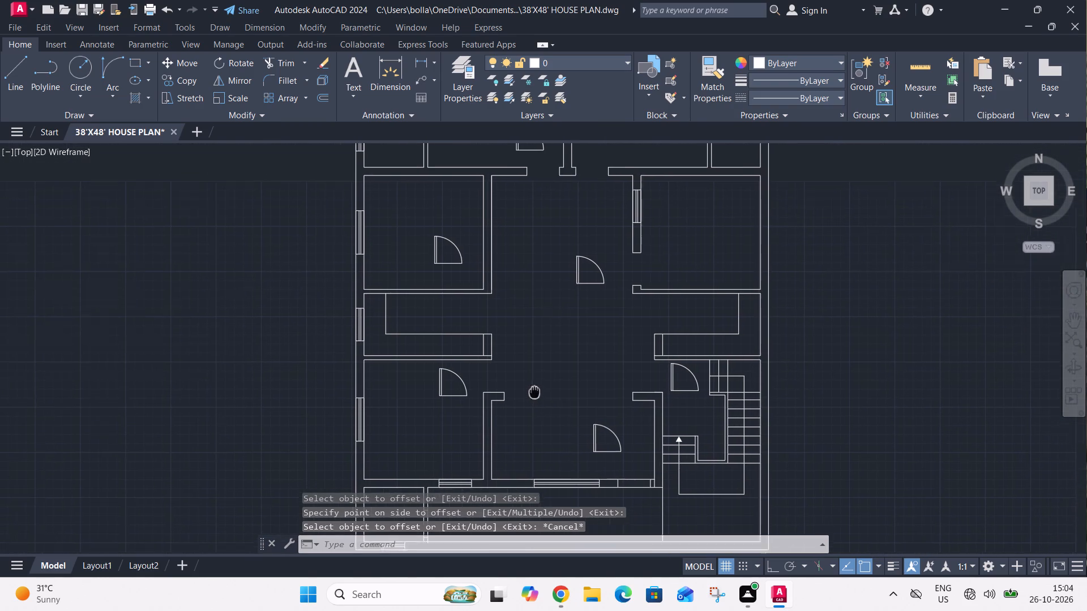
middle_click_drag(533, 394, 532, 396)
key("l")
key("space")
scroll(481, 294, "up", 3)
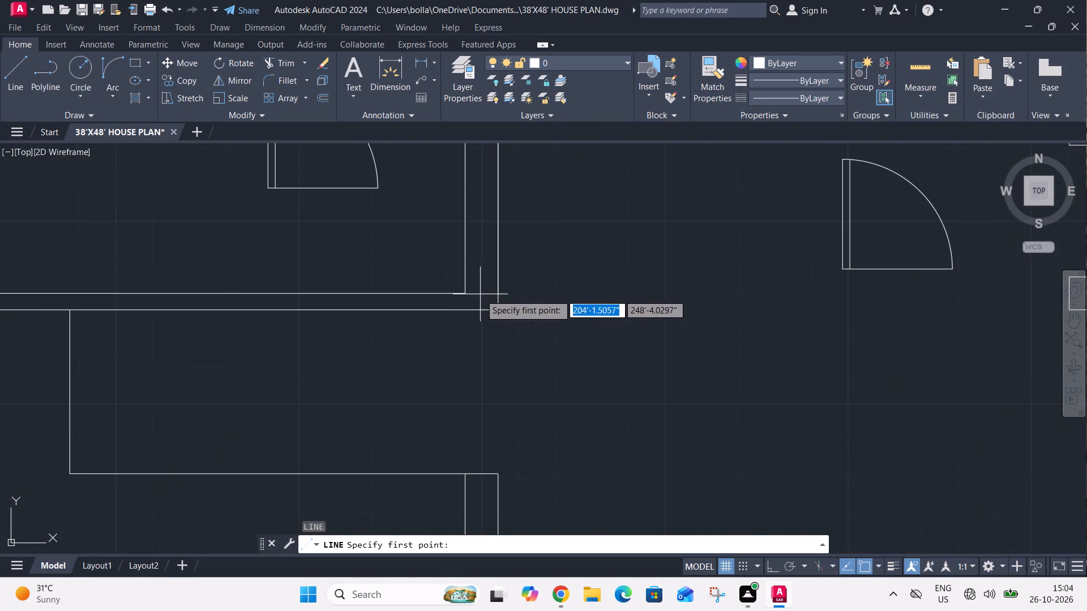
left_click(470, 294)
left_click(498, 294)
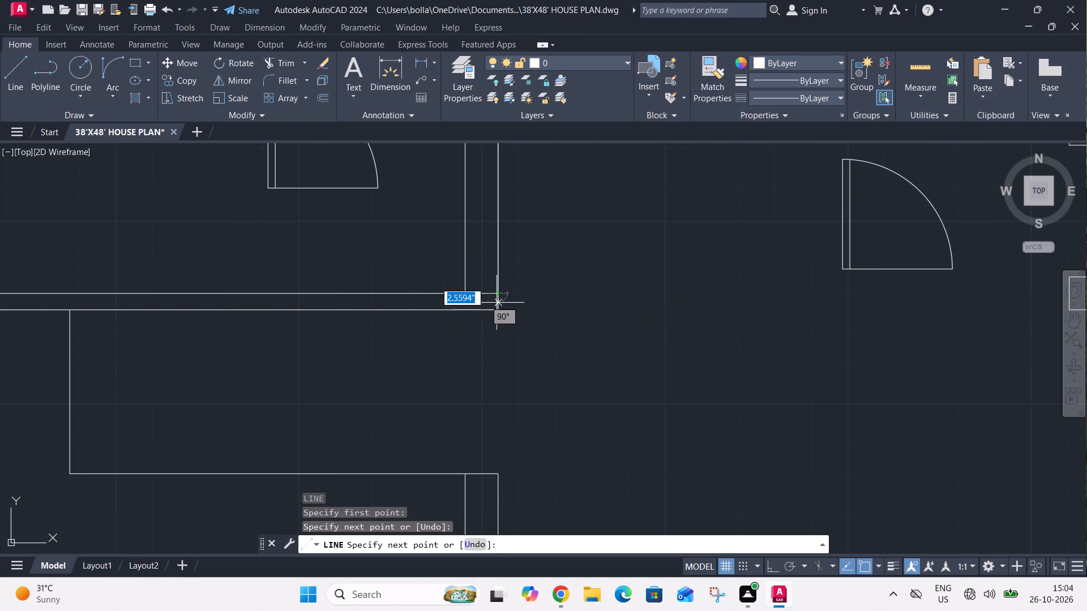
key("Escape")
Offset the line across the middle-left room's east wall 4.5" to the north as the first door jamb.
type("O 4.5")
key("shift+quotedbl")
key("Return")
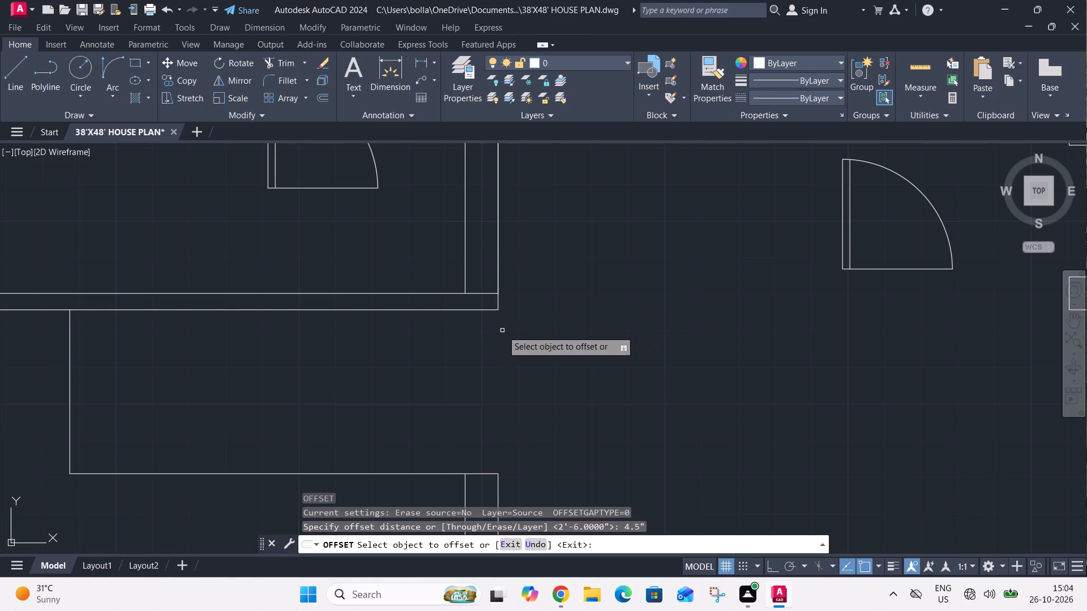
left_click(487, 294)
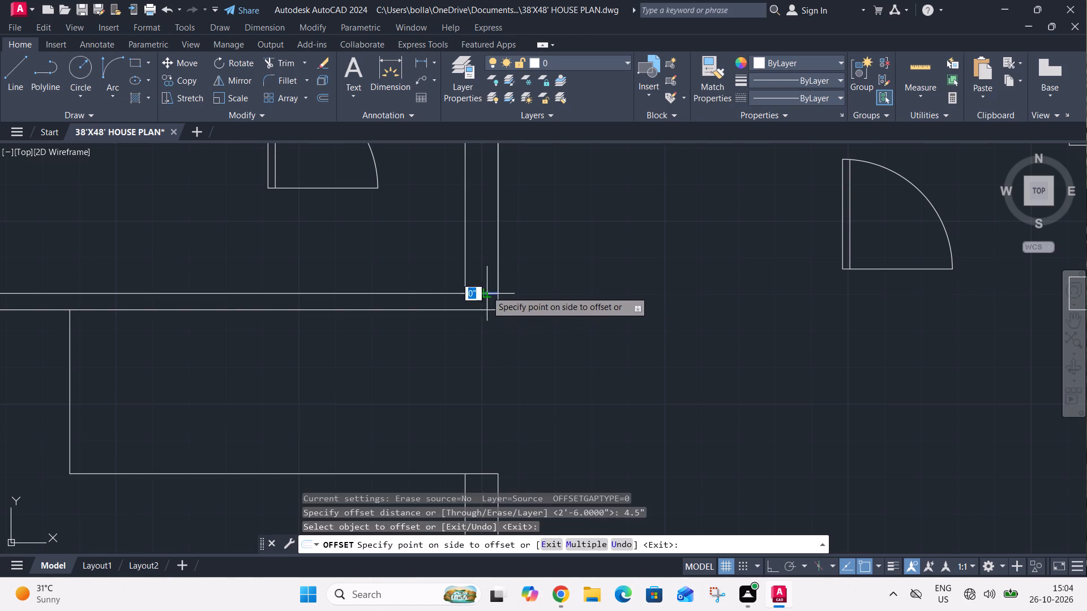
left_click(486, 282)
key("Escape")
Offset that jamb line 3' to the north to mark the doorway width in the middle-left room's east wall.
type("O 3'")
key("Return")
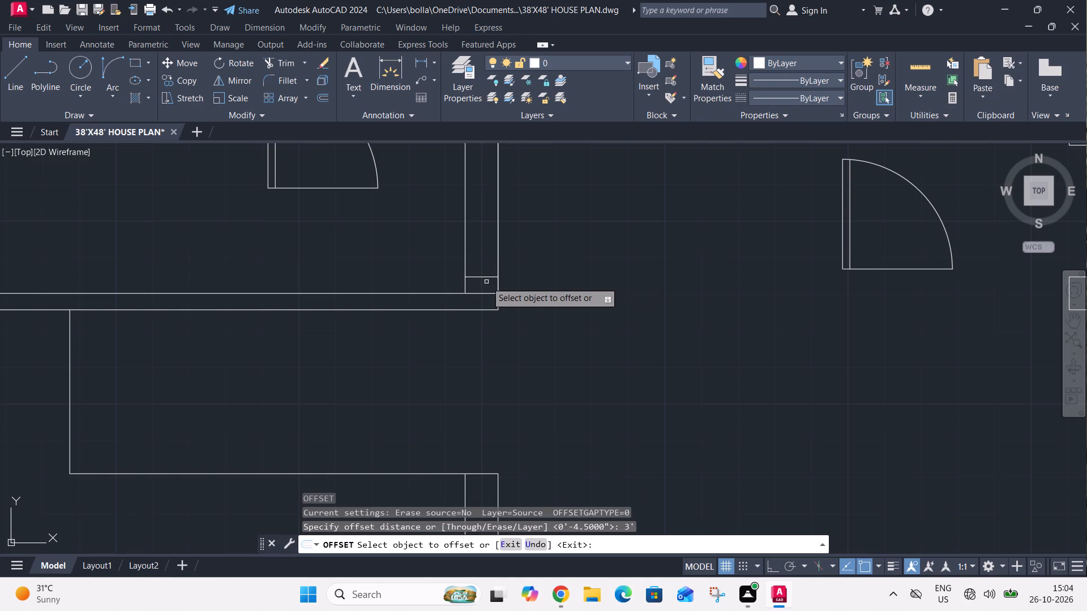
scroll(487, 282, "down", 3)
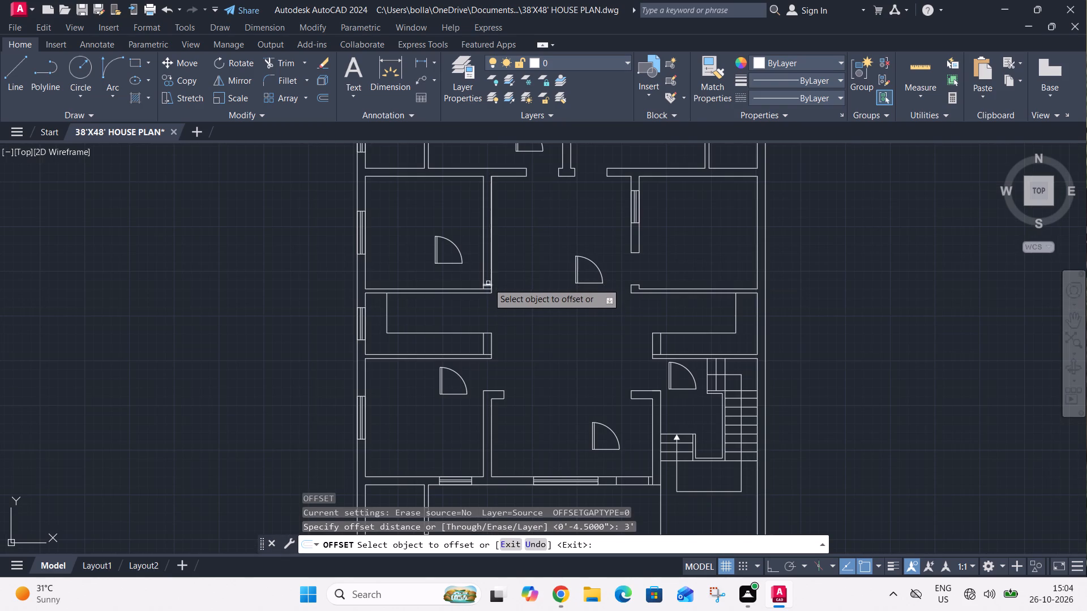
left_click(488, 283)
left_click(489, 266)
key("Escape")
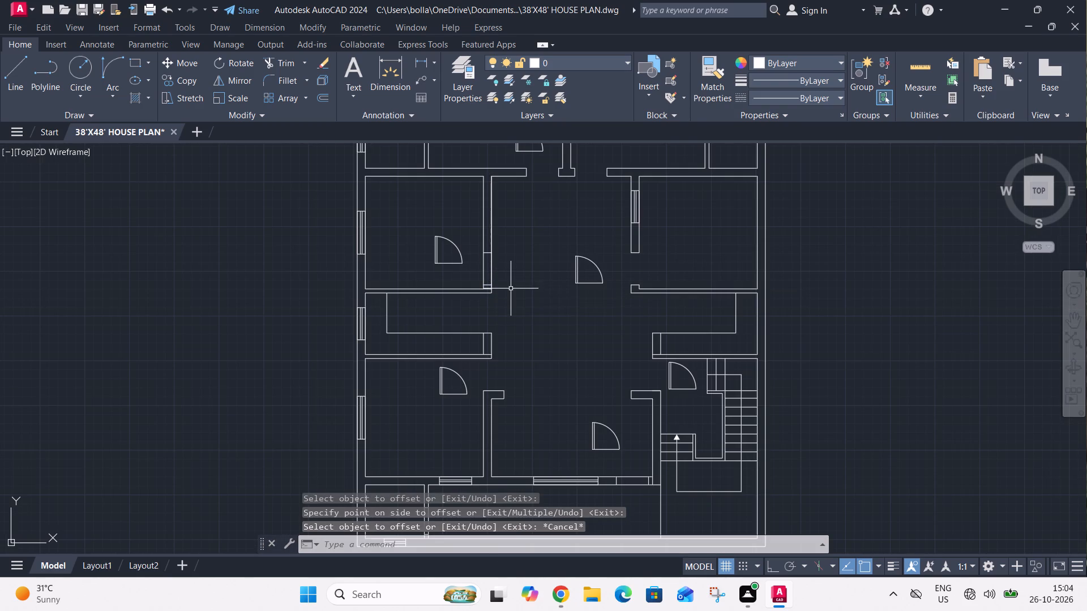
Trim both wall lines between the jambs to open the middle-left room's east doorway, and trim the leftover line at the wall corner.
type("TR")
key("space")
scroll(500, 268, "up", 3)
left_click(500, 267)
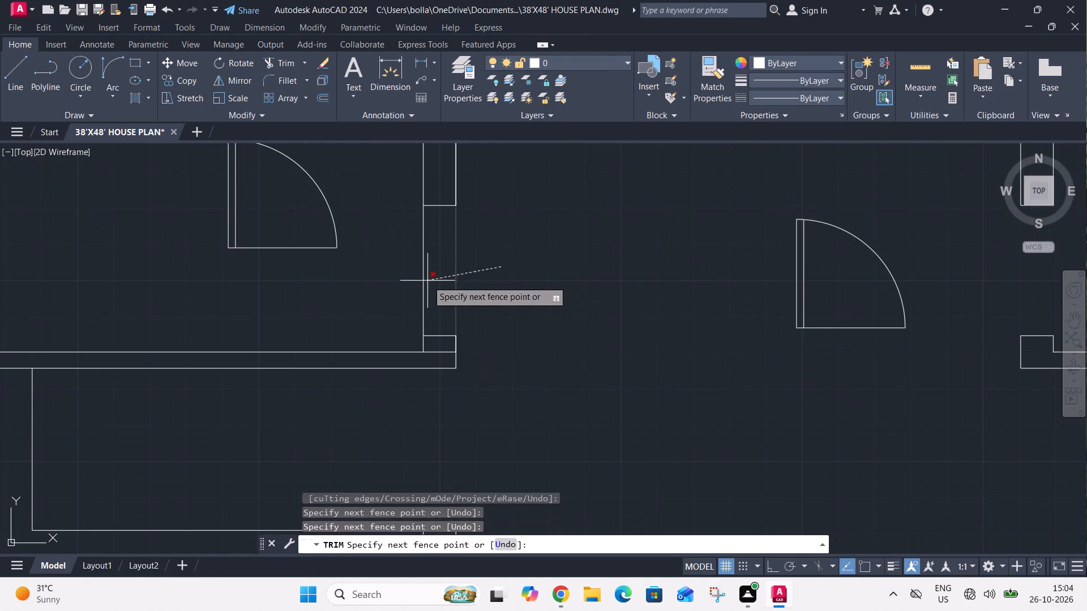
left_click(427, 281)
left_click(438, 295)
left_click(410, 296)
left_click(447, 349)
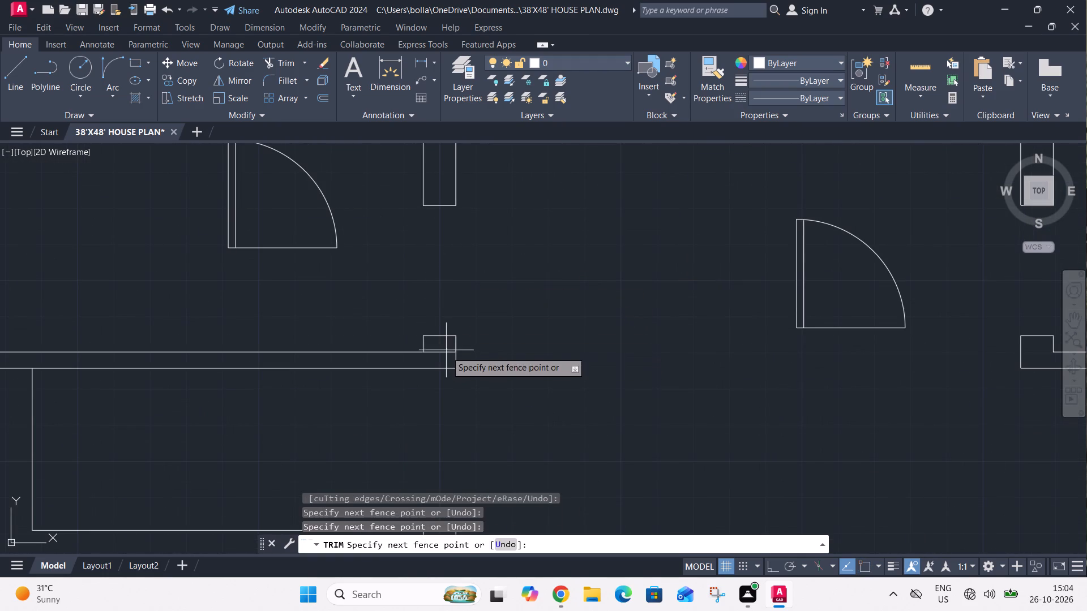
left_click(443, 357)
Trim both lines of the small southwest corner room's east wall between the jambs, and the leftover line at the wall's base.
scroll(474, 286, "down", 4)
scroll(443, 431, "up", 3)
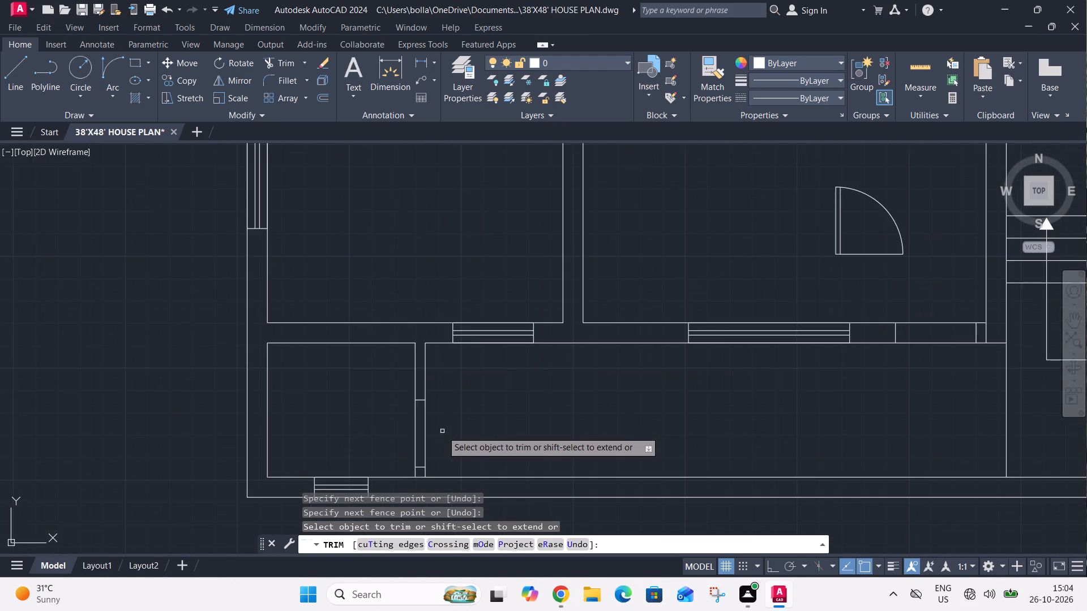
left_click(442, 429)
left_click(406, 429)
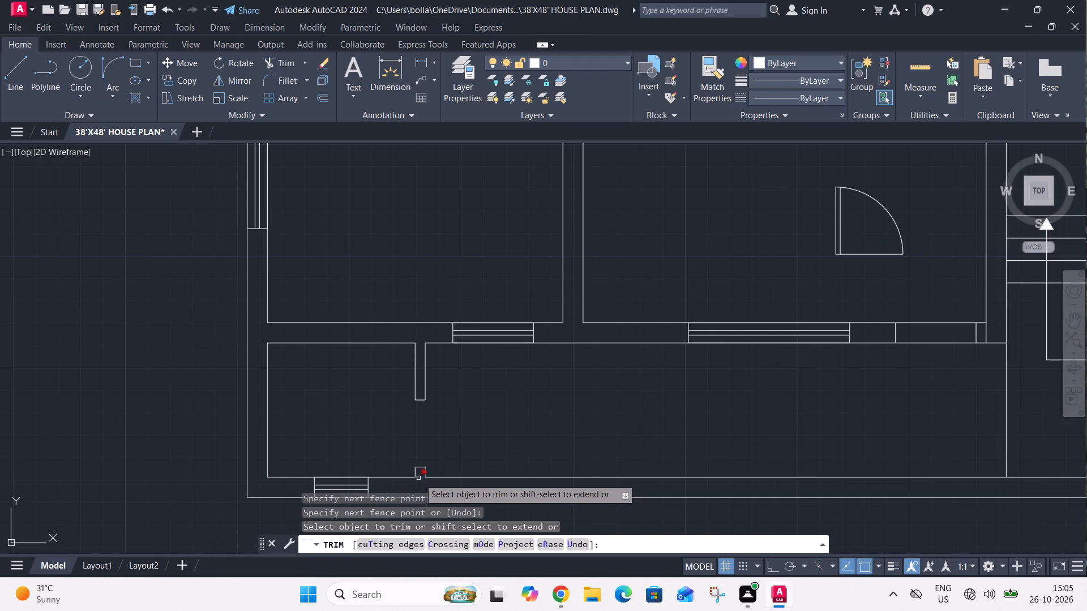
left_click(419, 477)
Trim the wall lines between the jambs in the central hall's south wall to open its doorway, and trim the leftover line beside it.
scroll(451, 431, "down", 2)
left_click(641, 386)
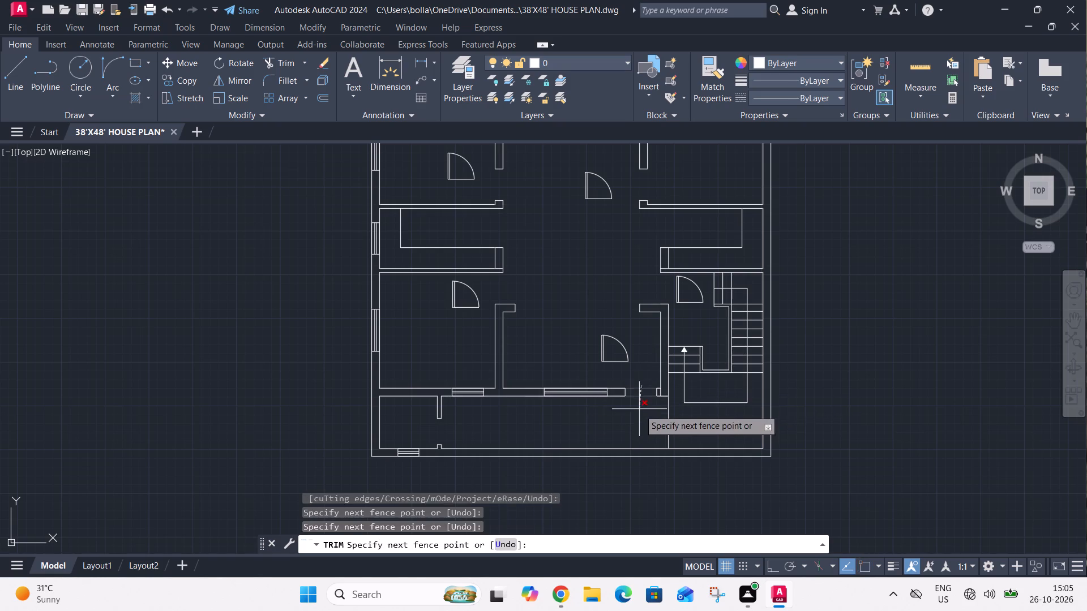
left_click(639, 410)
scroll(658, 393, "up", 1)
left_click(658, 392)
key("Escape")
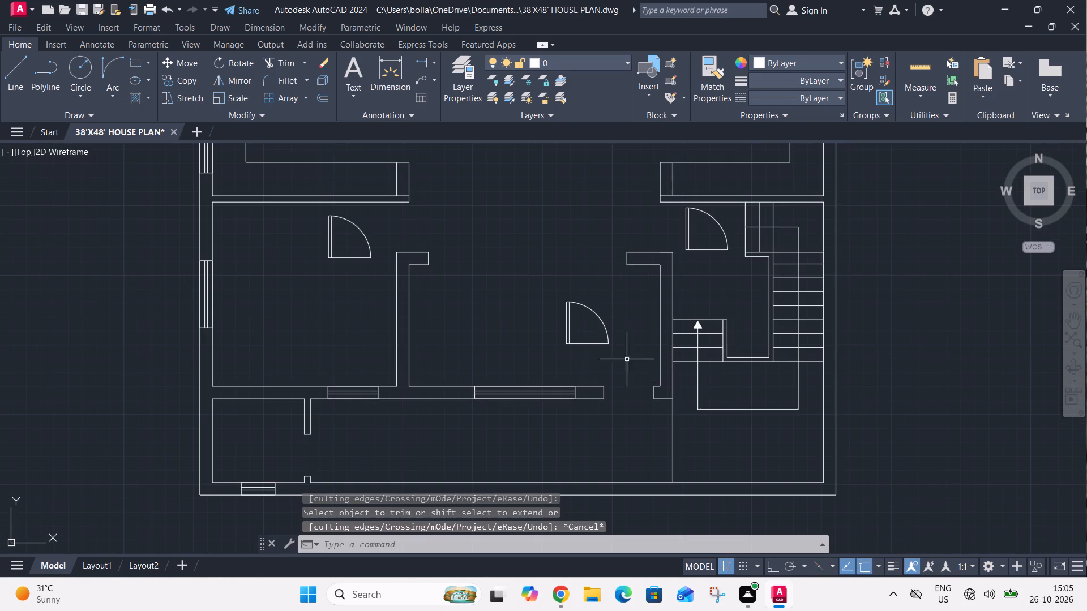
Align the central hall's loose door symbol with its south doorway, hinged at the east jamb and scaled to the opening.
left_click(551, 294)
left_click(619, 354)
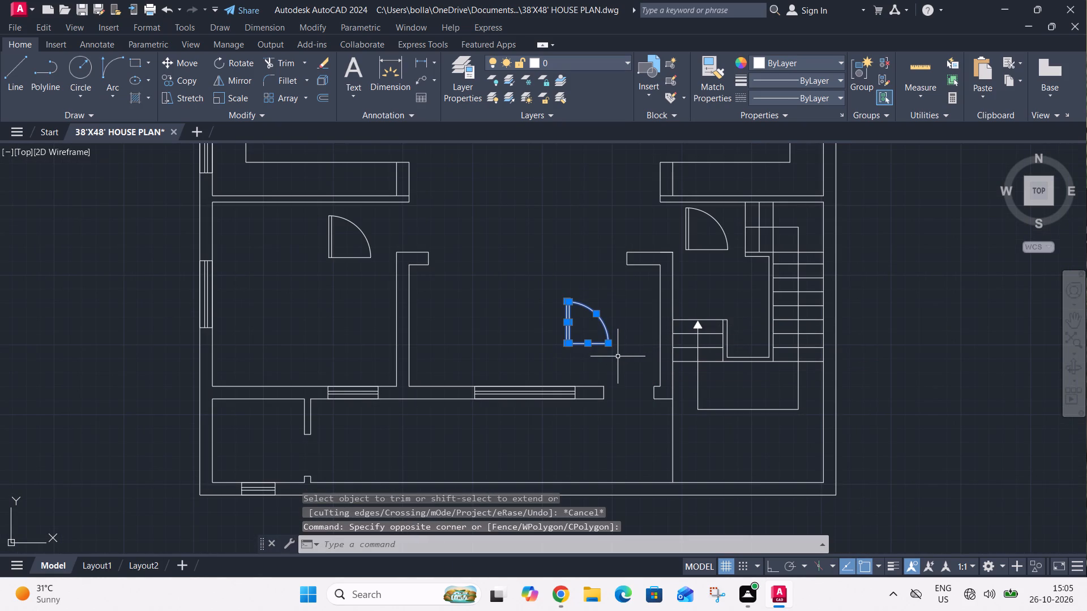
key("a")
key("k")
key("BackSpace")
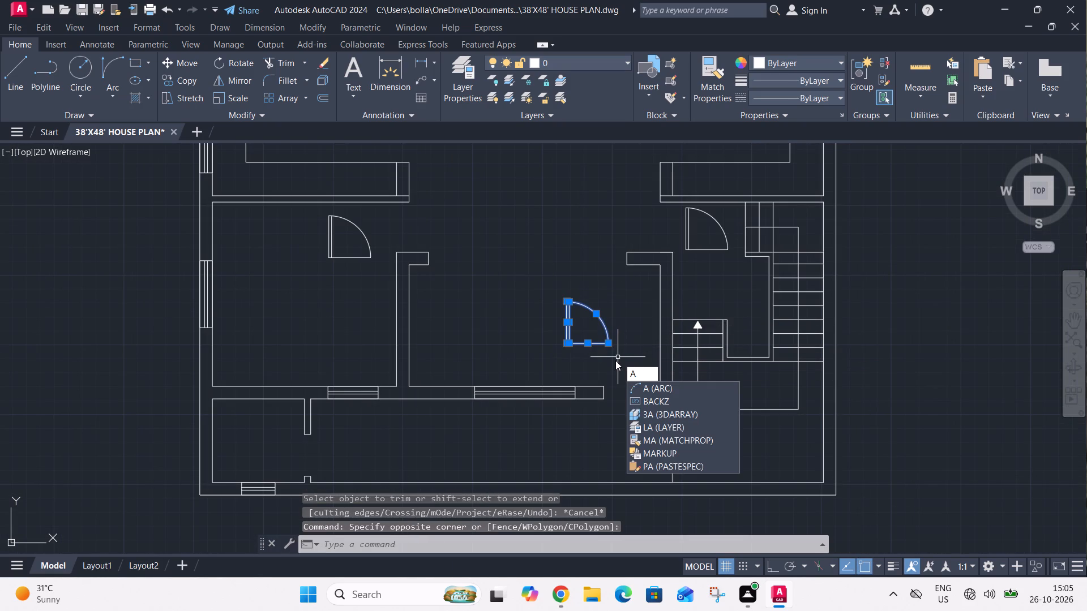
type("L")
key("space")
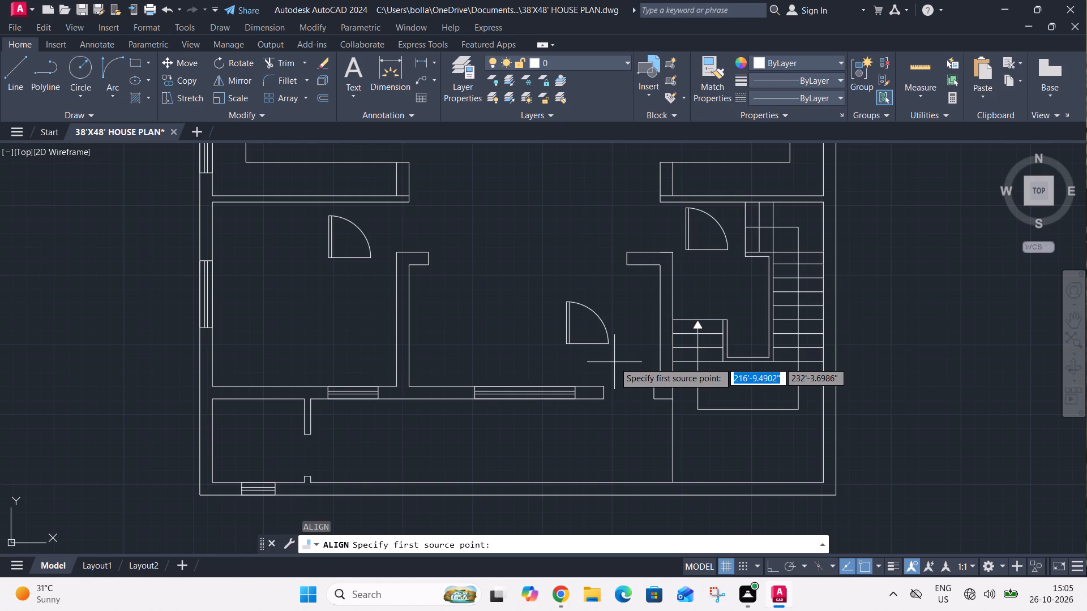
left_click(564, 342)
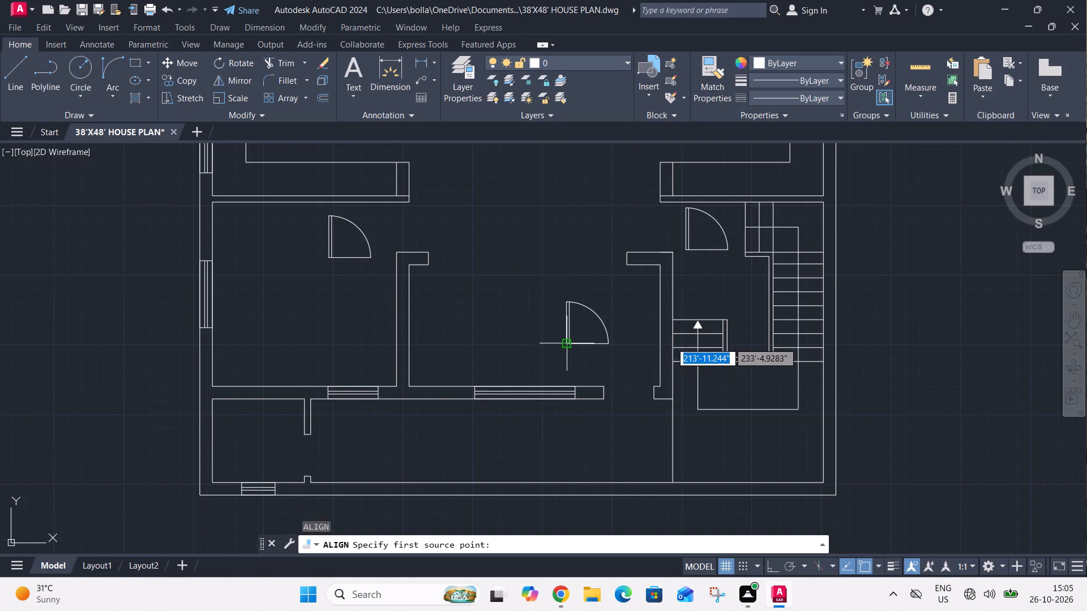
left_click(656, 398)
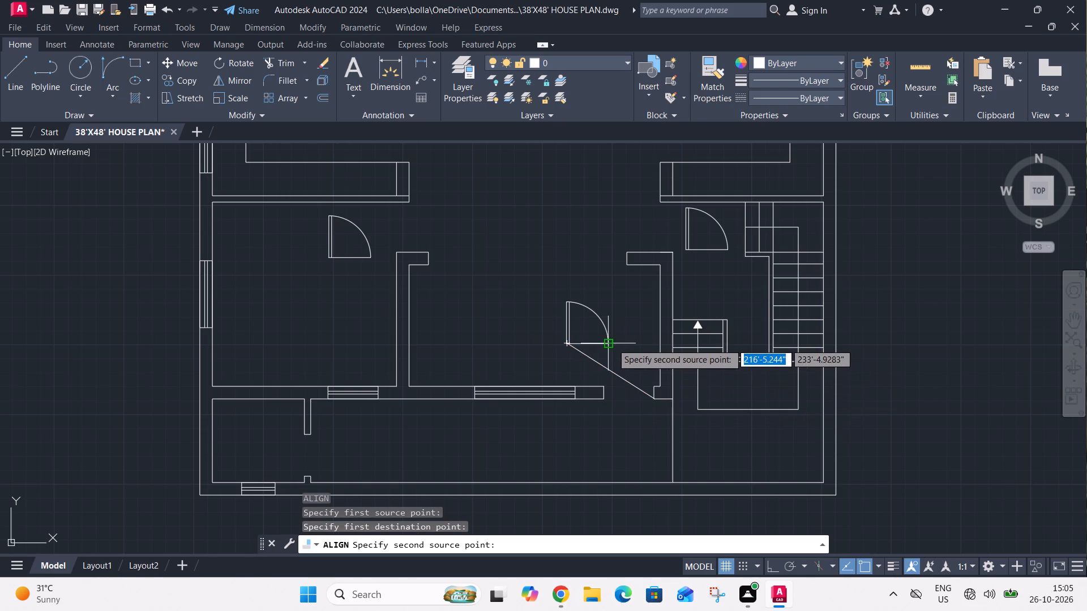
left_click(611, 345)
left_click(602, 401)
key("space")
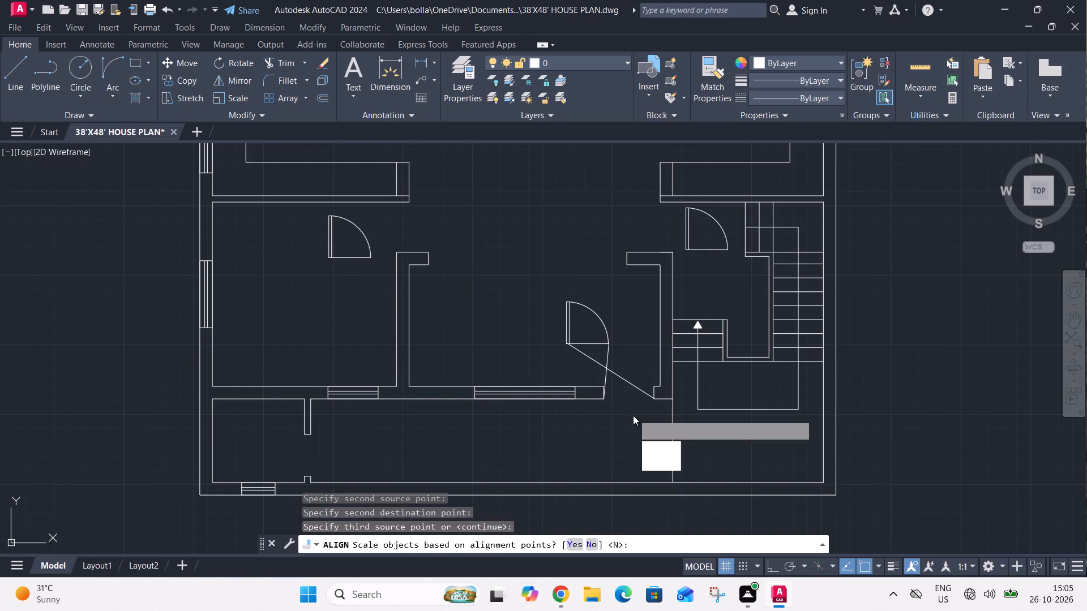
left_click_drag(660, 449, 633, 414)
Mirror the south doorway's door symbol across the opening line so it swings north into the hall, erasing the source objects.
scroll(649, 410, "up", 3)
left_click_drag(673, 413, 664, 416)
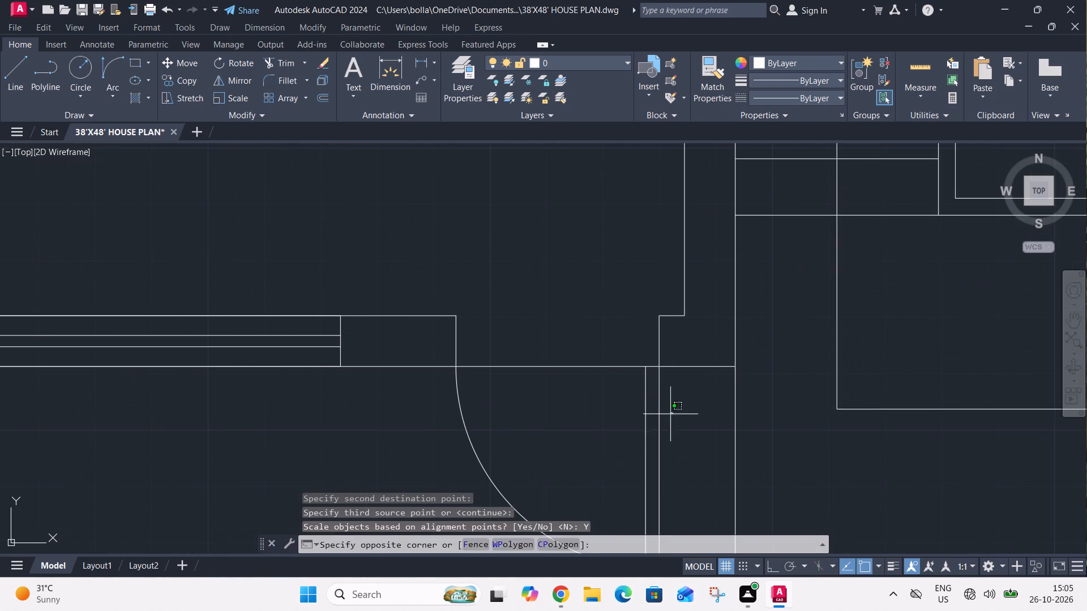
left_click_drag(578, 453, 577, 445)
left_click_drag(593, 336, 578, 352)
left_click(489, 438)
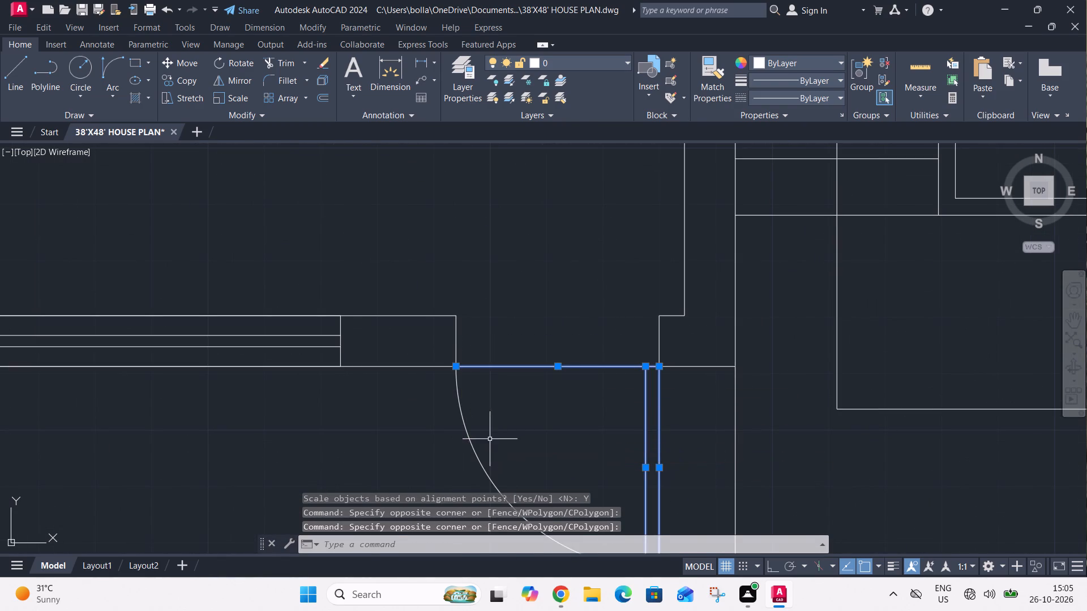
left_click_drag(490, 439, 481, 444)
left_click(464, 449)
key("m")
key("i")
key("space")
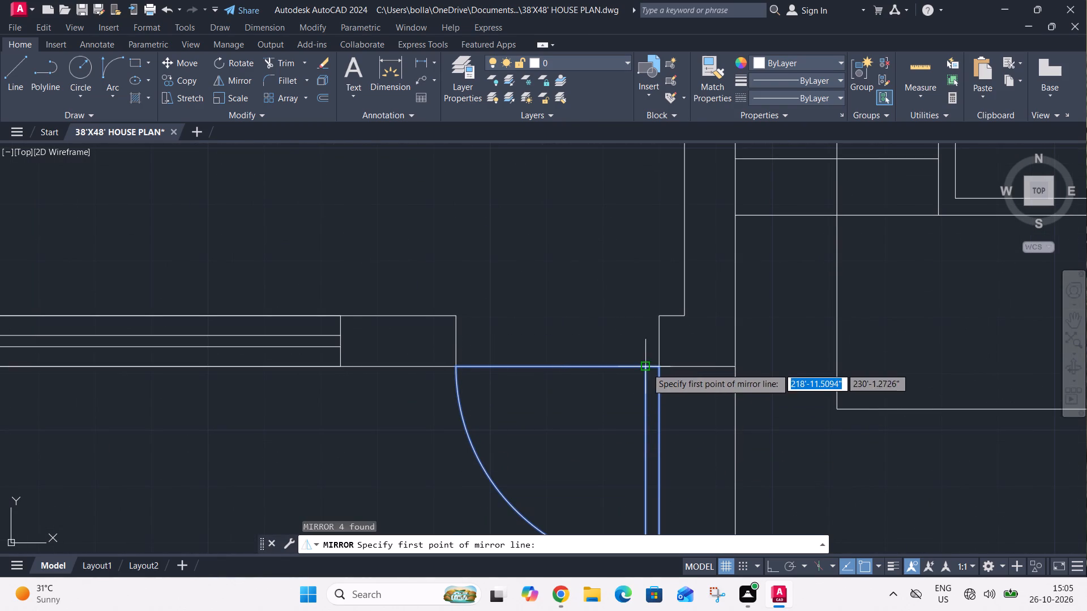
left_click(658, 369)
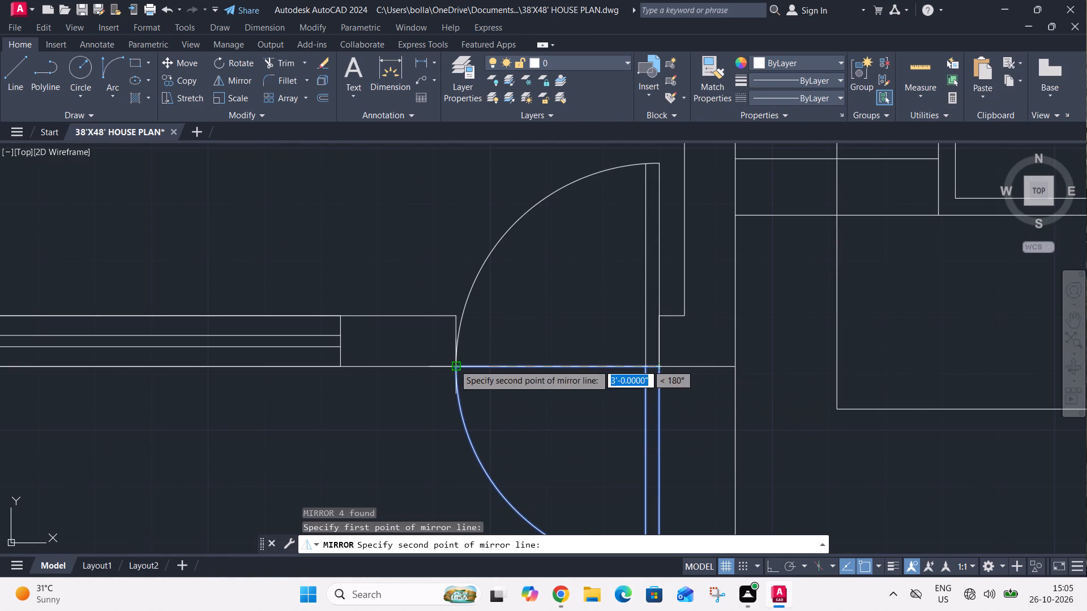
left_click(454, 364)
left_click_drag(485, 396, 454, 364)
Copy the loose door symbol from the lower-left room into the small southwest corner room.
scroll(494, 341, "down", 4)
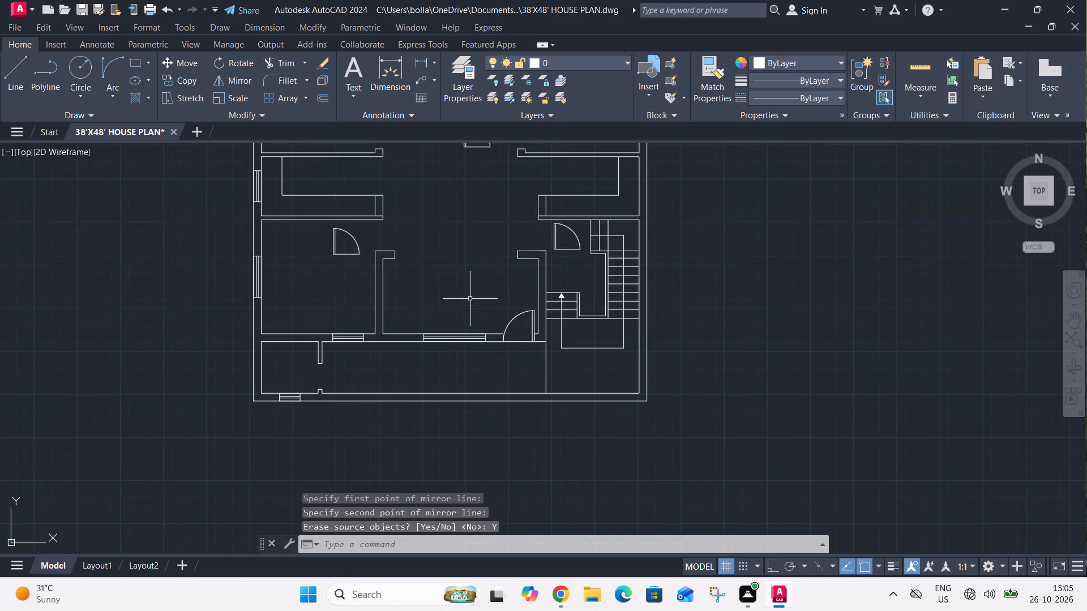
middle_click_drag(469, 298, 538, 338)
left_click(434, 268)
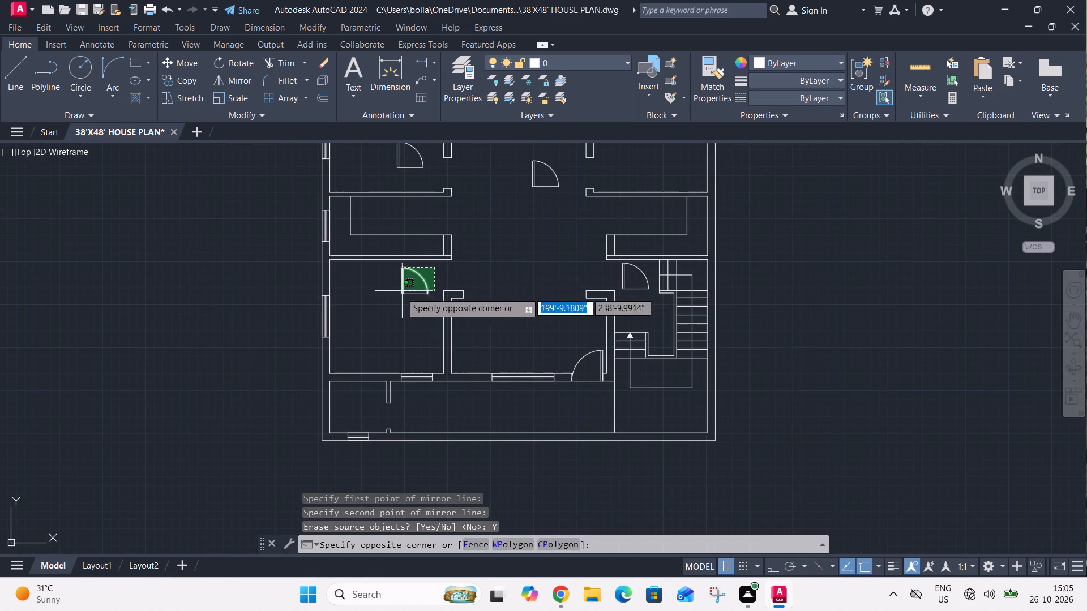
left_click(392, 299)
key("c")
key("o")
key("space")
left_click(412, 287)
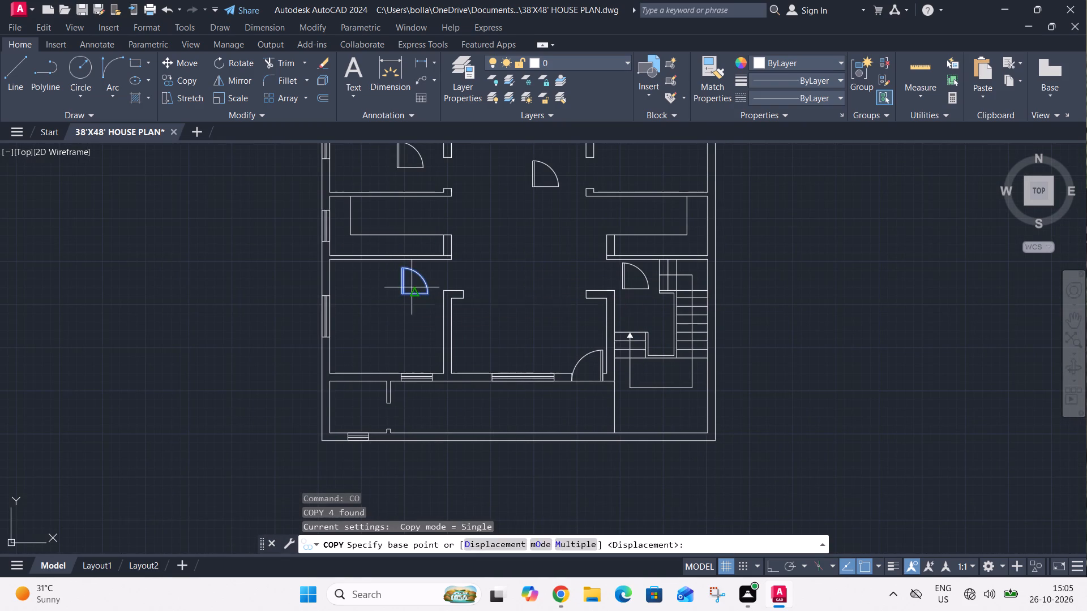
scroll(363, 416, "up", 2)
left_click(354, 417)
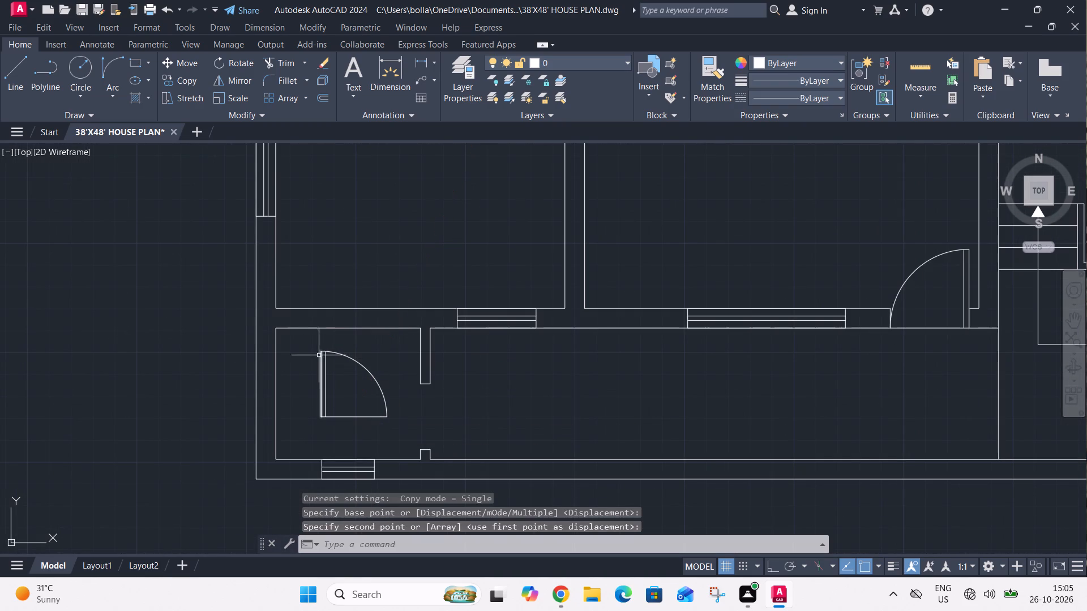
Align the copied door symbol with the southwest corner room's east doorway, hinged at the south jamb and scaled to the opening.
left_click(310, 340)
left_click(395, 425)
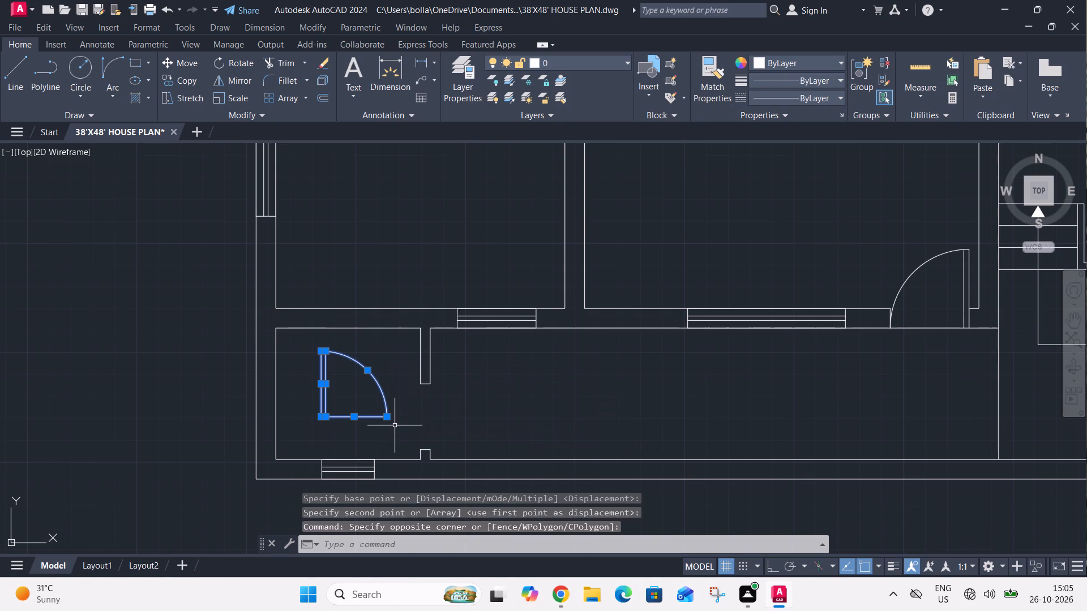
key("a")
key("l")
key("space")
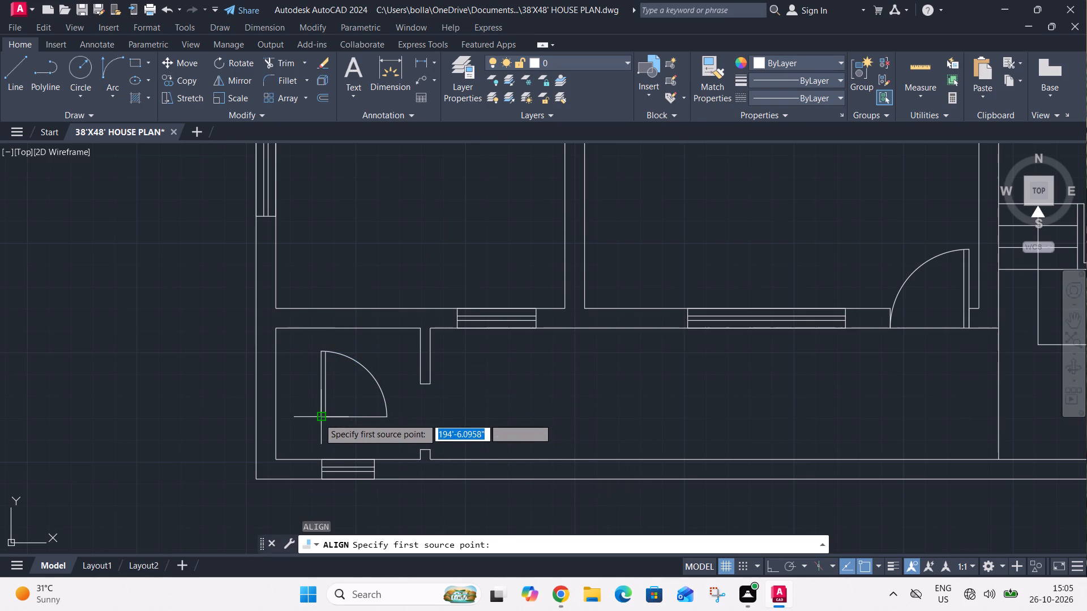
left_click(319, 418)
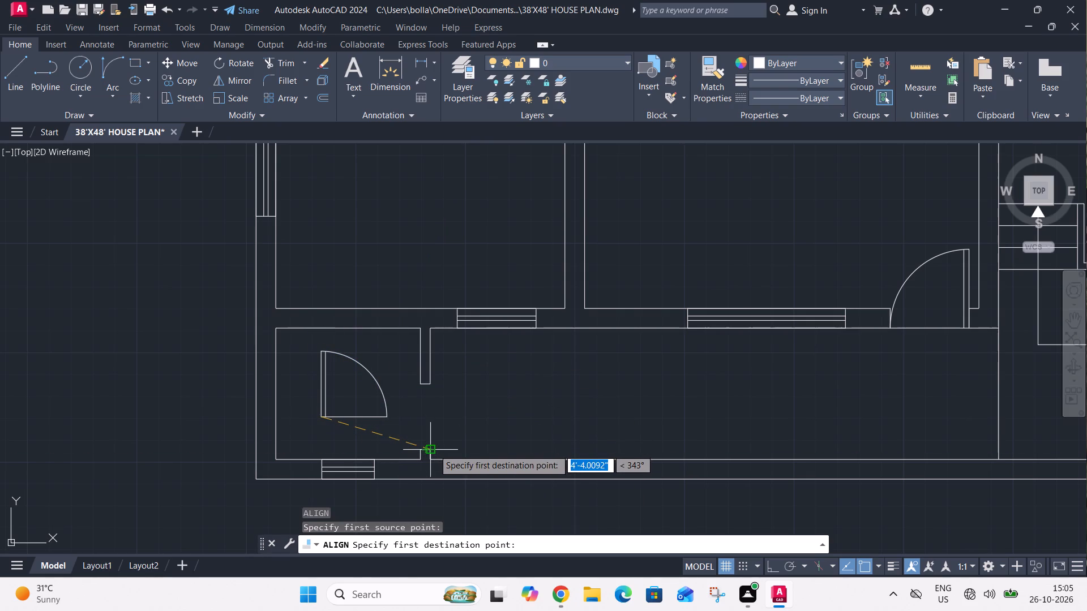
left_click(434, 449)
left_click(388, 418)
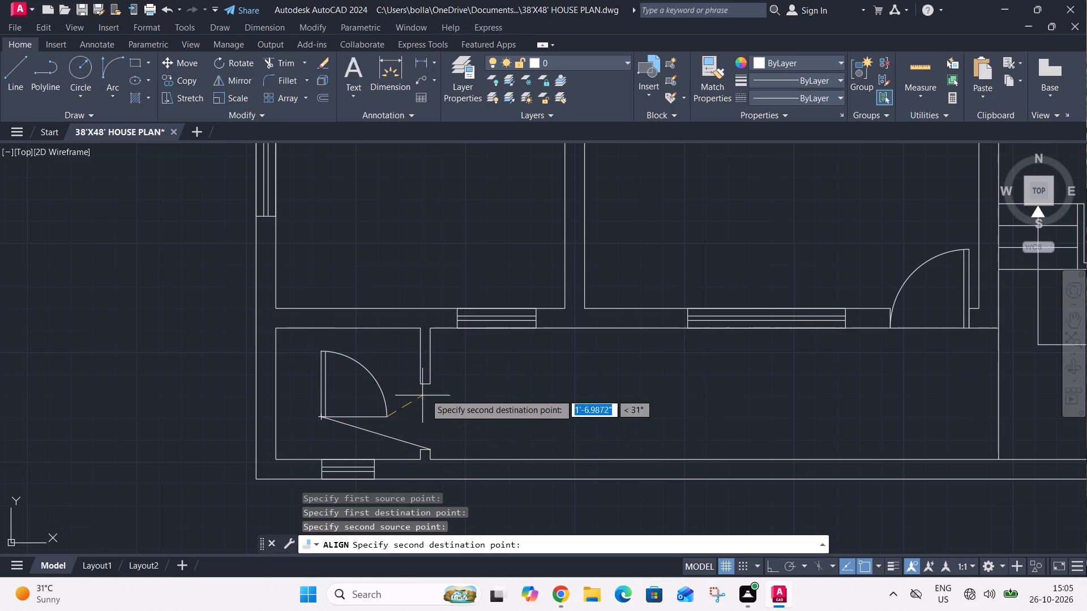
left_click(434, 384)
key("space")
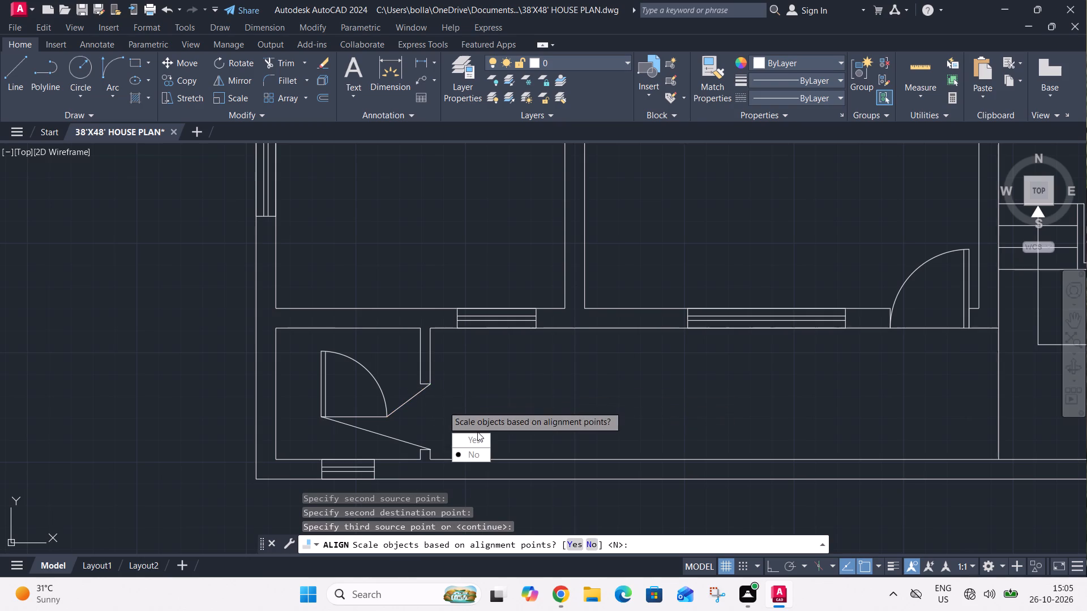
left_click(480, 432)
left_click_drag(508, 464, 480, 434)
Align the lower-left room's loose door symbol with its northeast doorway, hinged at the north wall corner and scaled to the opening.
scroll(447, 399, "down", 1)
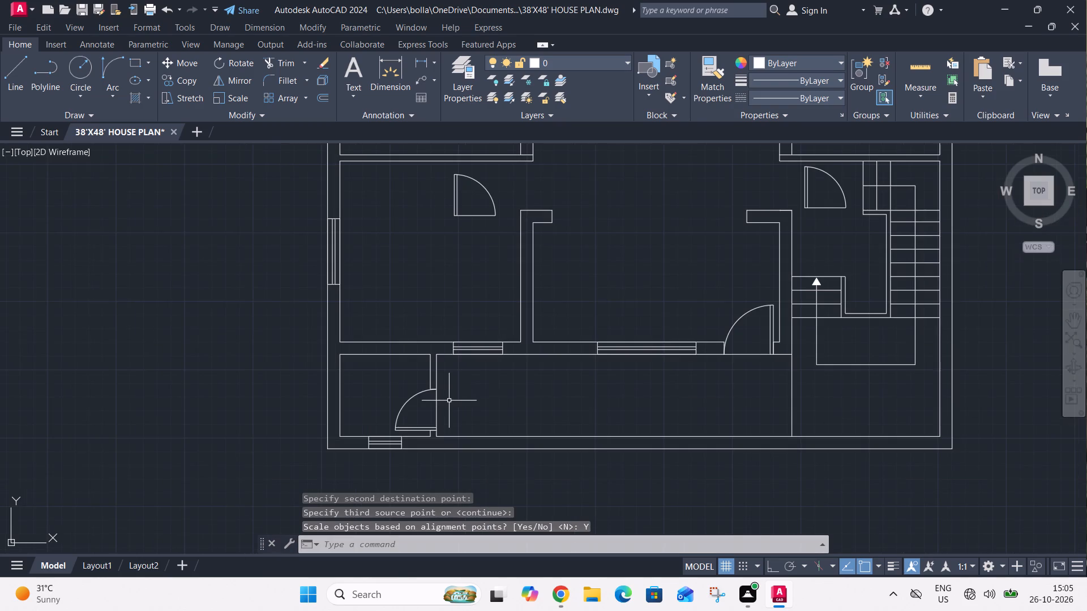
middle_click_drag(479, 393, 456, 476)
scroll(431, 261, "up", 1)
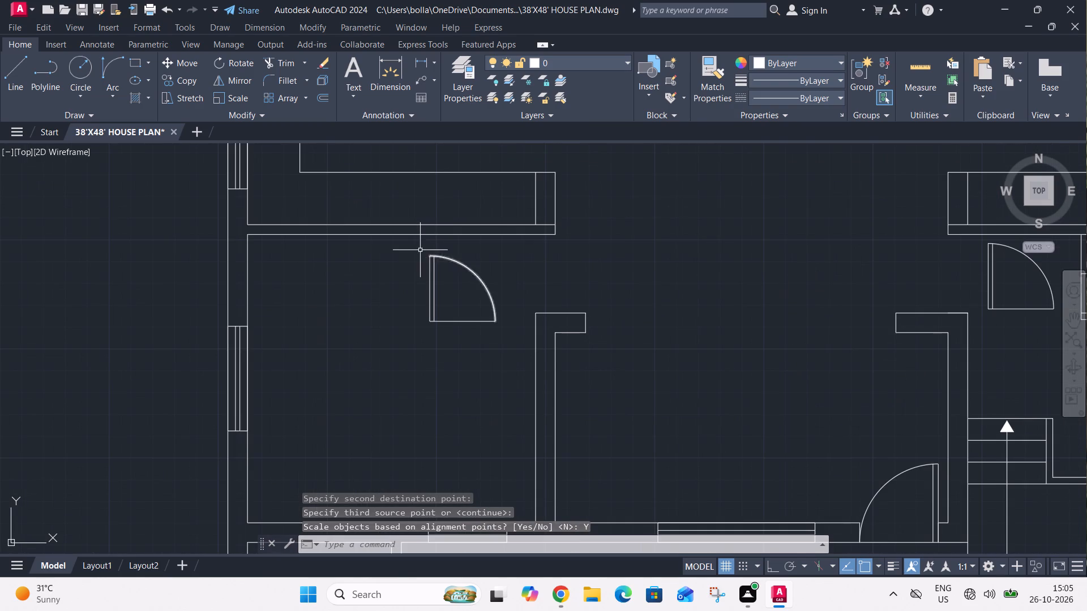
left_click(419, 248)
left_click(504, 337)
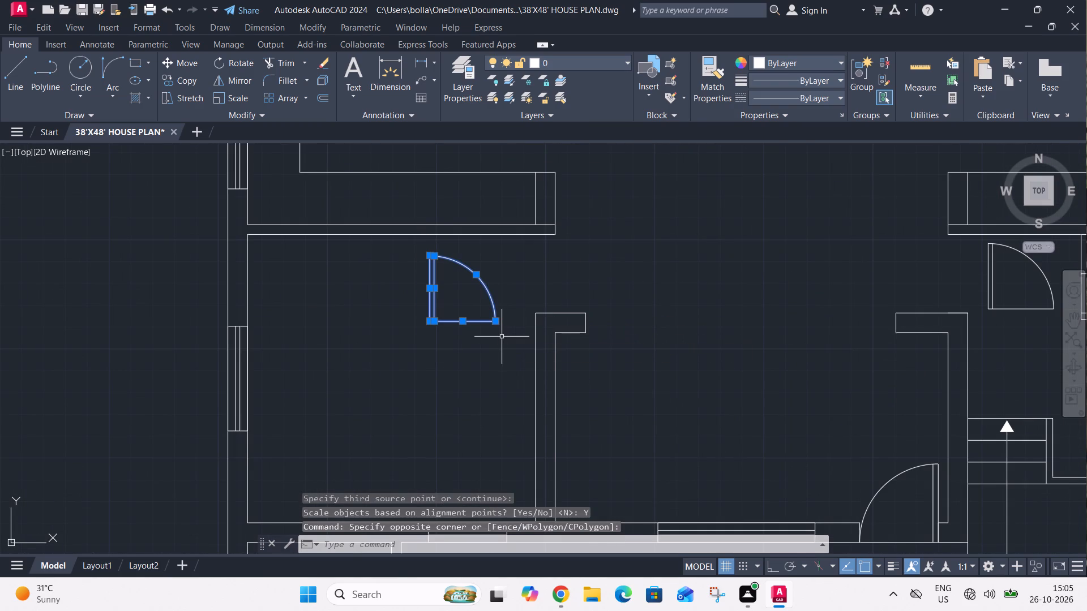
key("a")
key("l")
key("space")
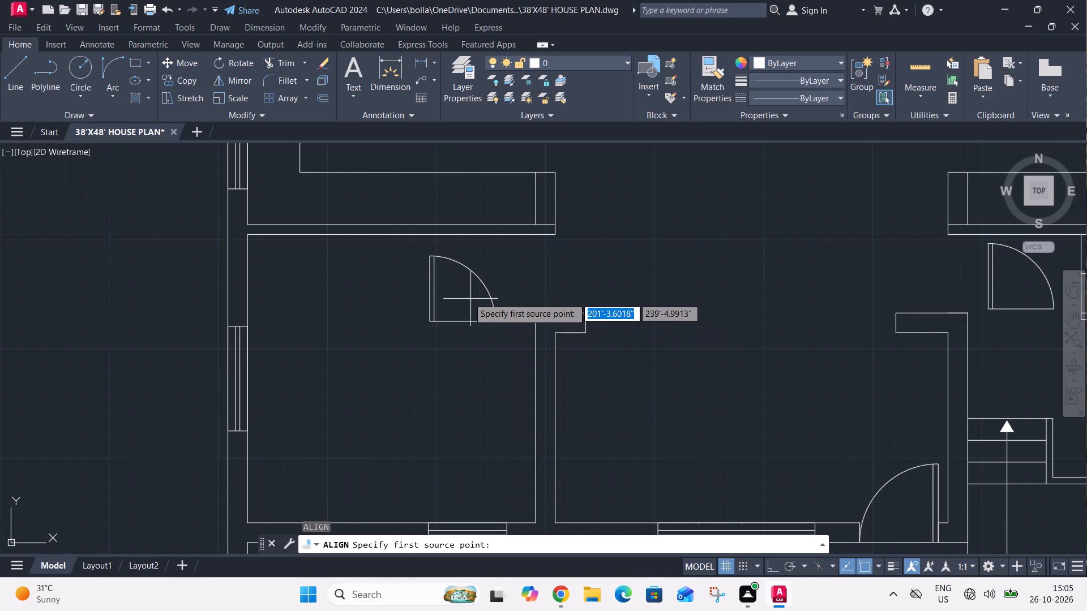
left_click(427, 322)
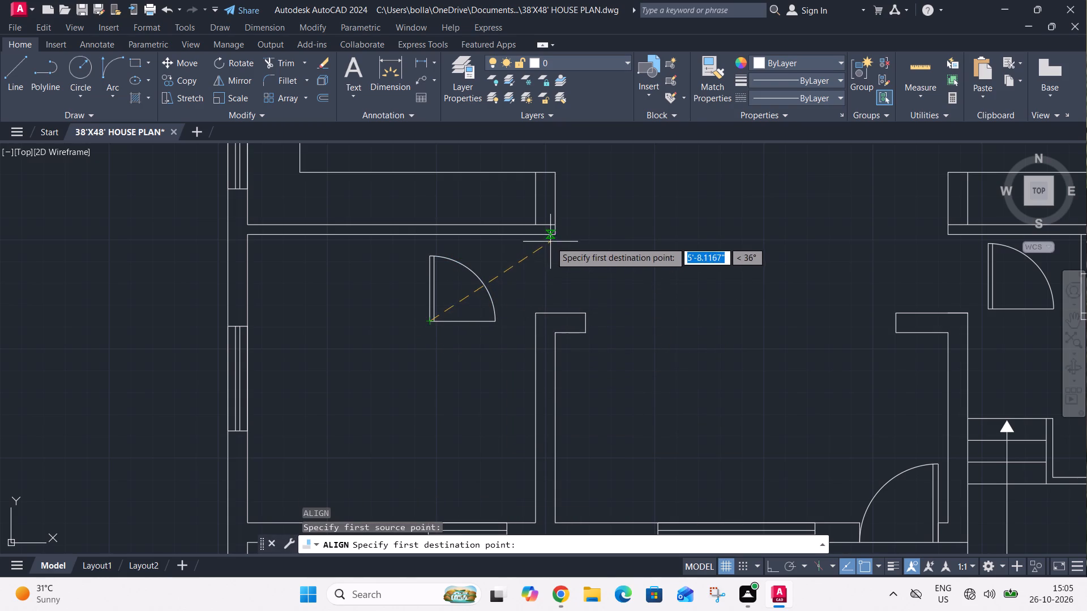
left_click(553, 237)
left_click(493, 320)
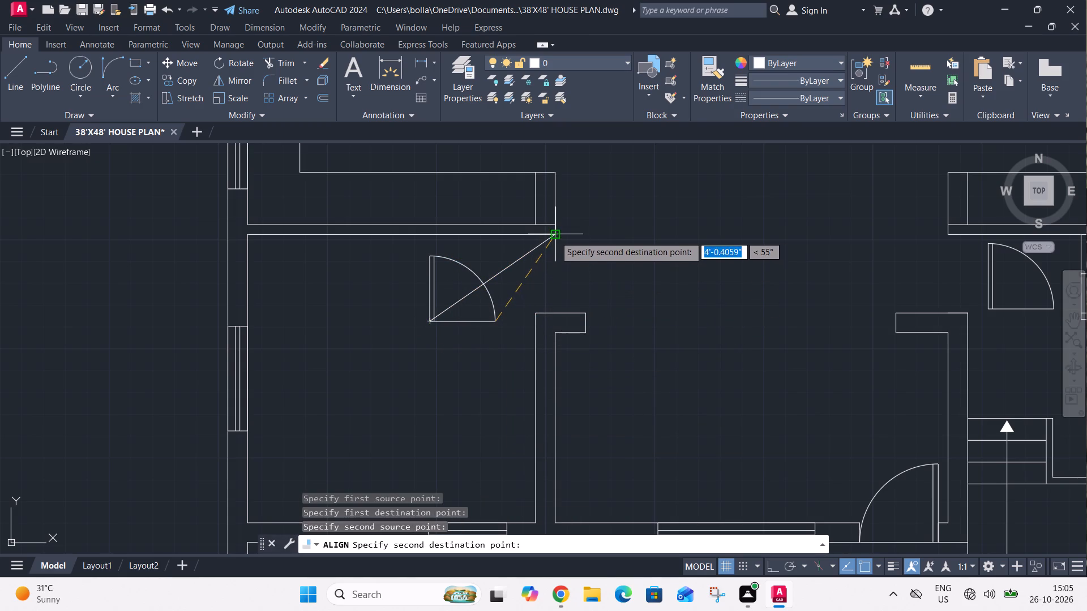
left_click(553, 315)
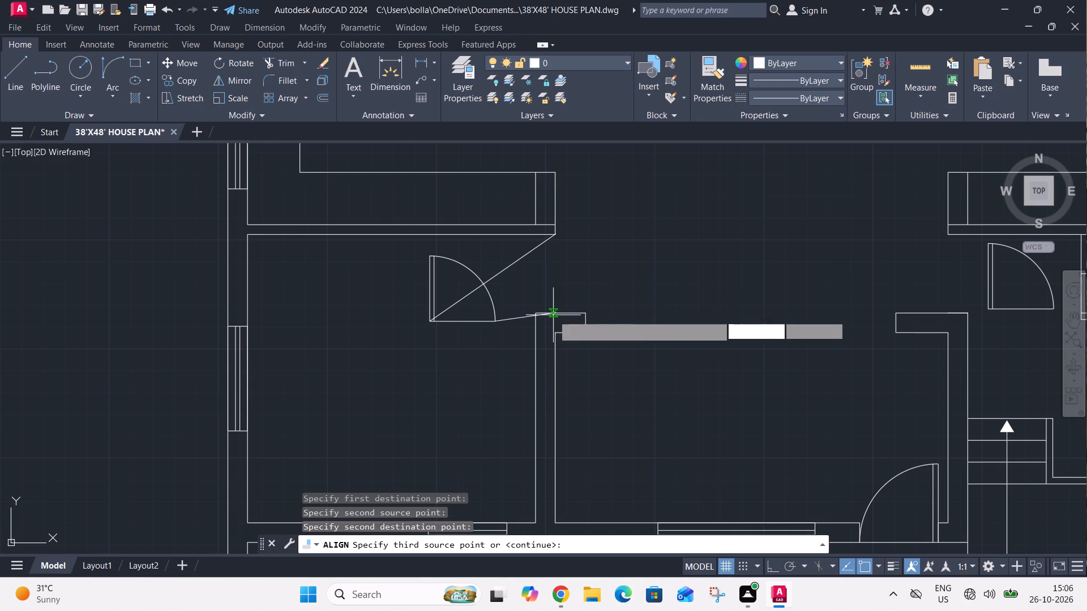
key("space")
left_click_drag(596, 362, 579, 329)
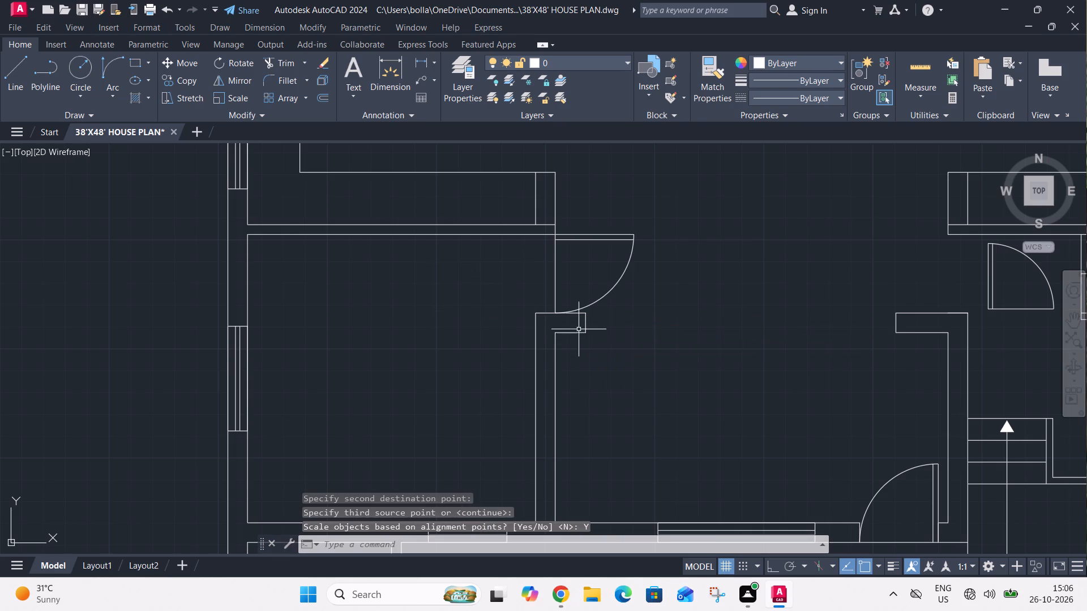
left_click_drag(579, 329, 579, 328)
Mirror the northeast doorway's door symbol across the opening line so it swings into the lower-left room, erasing the source objects.
left_click(599, 225)
left_click(585, 271)
left_click(639, 278)
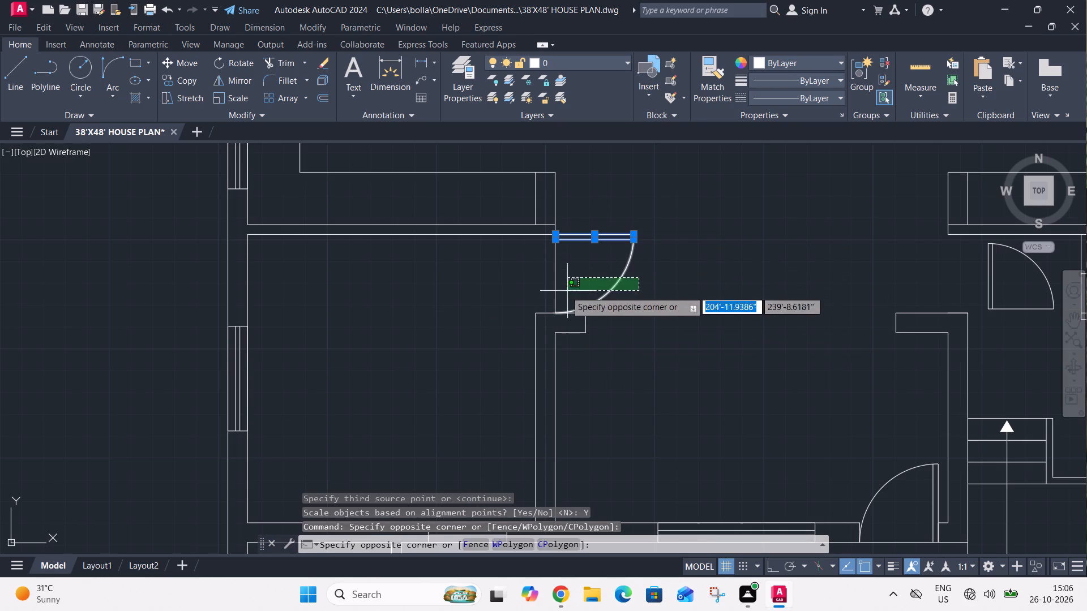
left_click(546, 291)
type("MI")
key("space")
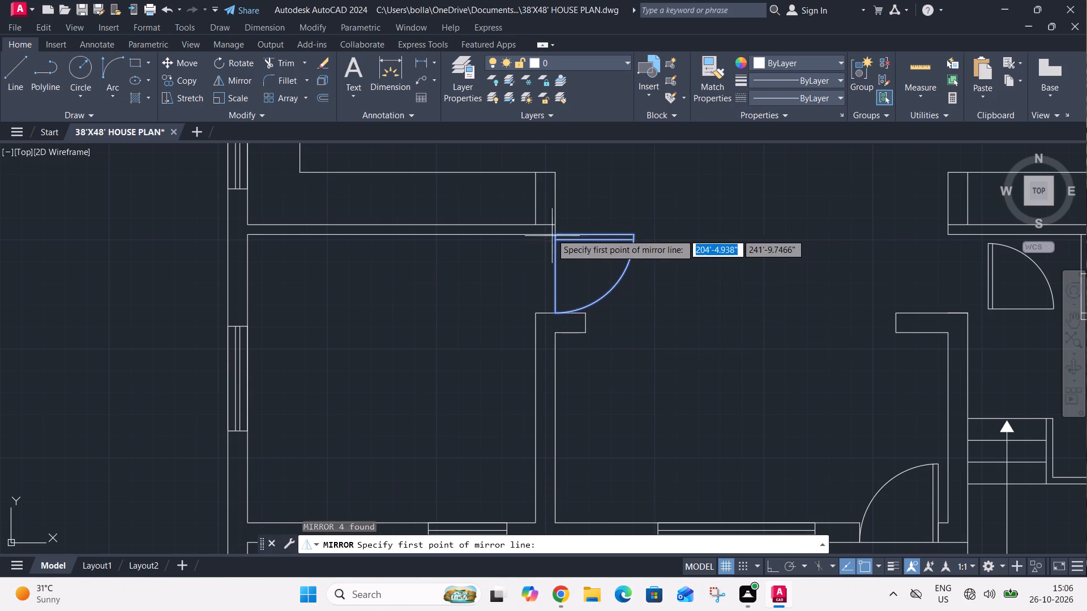
left_click(556, 234)
left_click(553, 312)
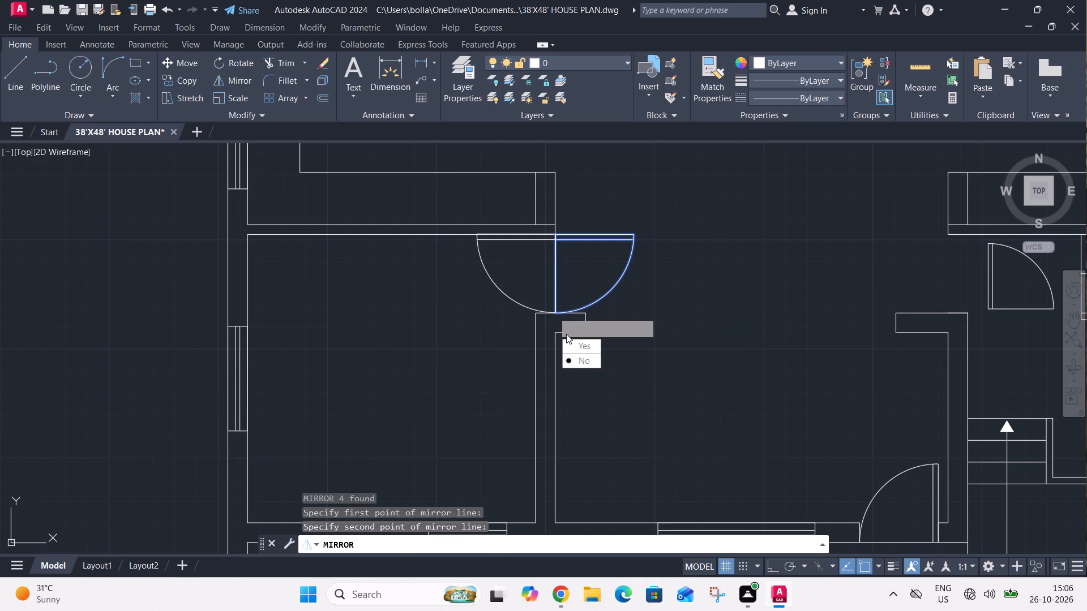
left_click_drag(571, 342, 553, 312)
scroll(553, 308, "down", 1)
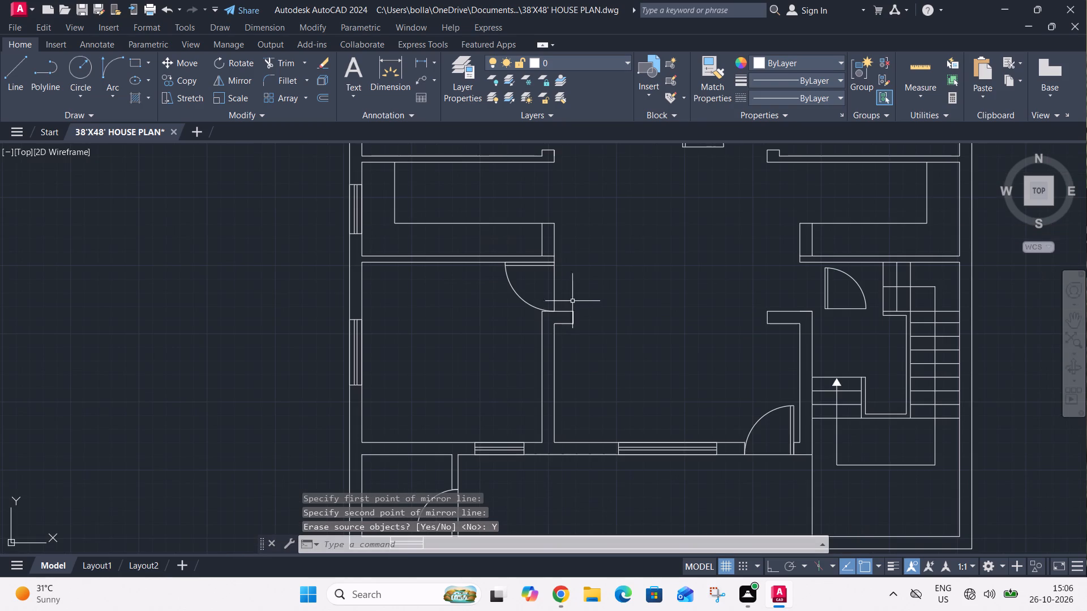
Align the staircase area's loose door symbol with its northwest doorway, hinged at the north wall corner and scaled to the opening.
middle_click_drag(628, 296, 431, 337)
scroll(628, 312, "up", 1)
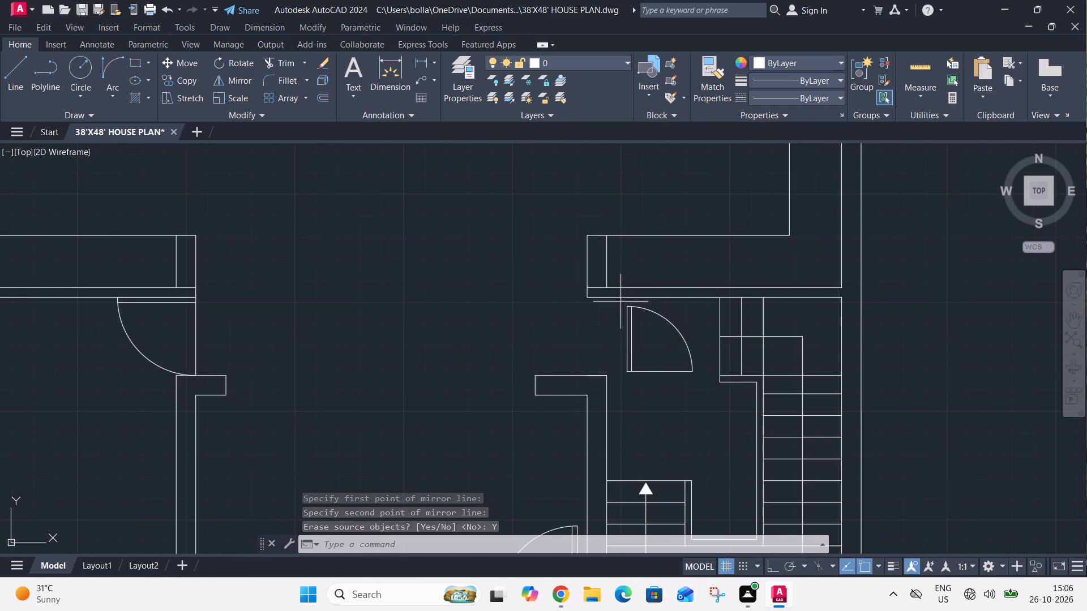
left_click(620, 302)
left_click(694, 381)
key("a")
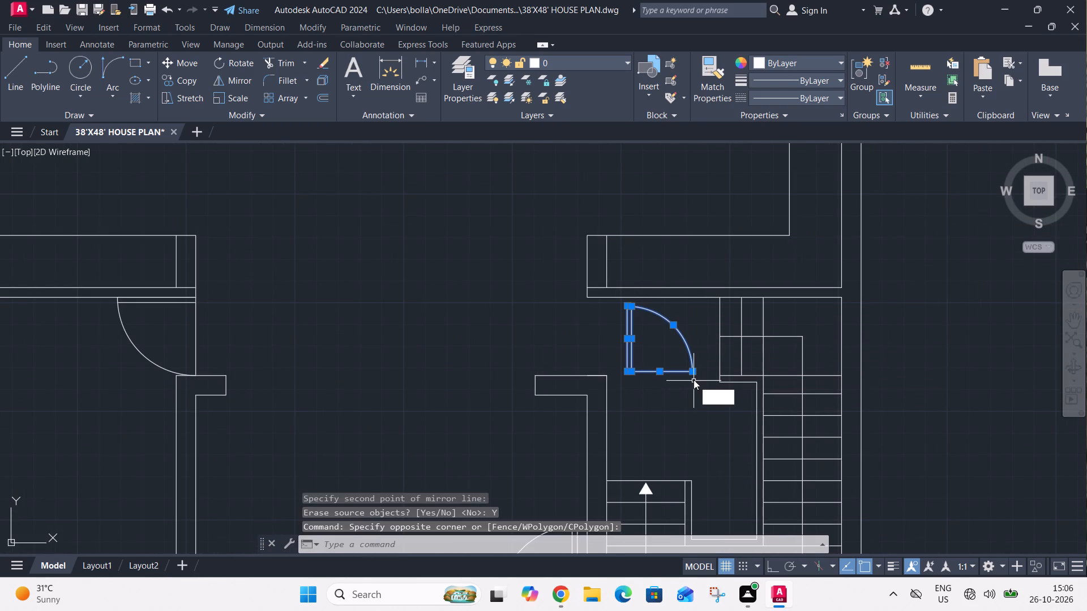
key("l")
key("space")
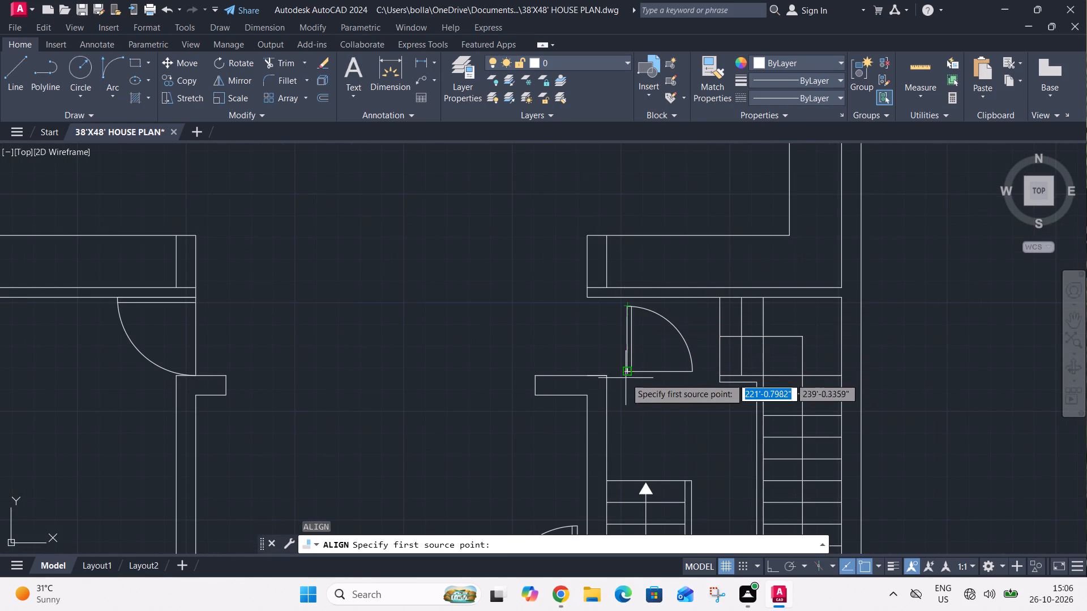
left_click(626, 373)
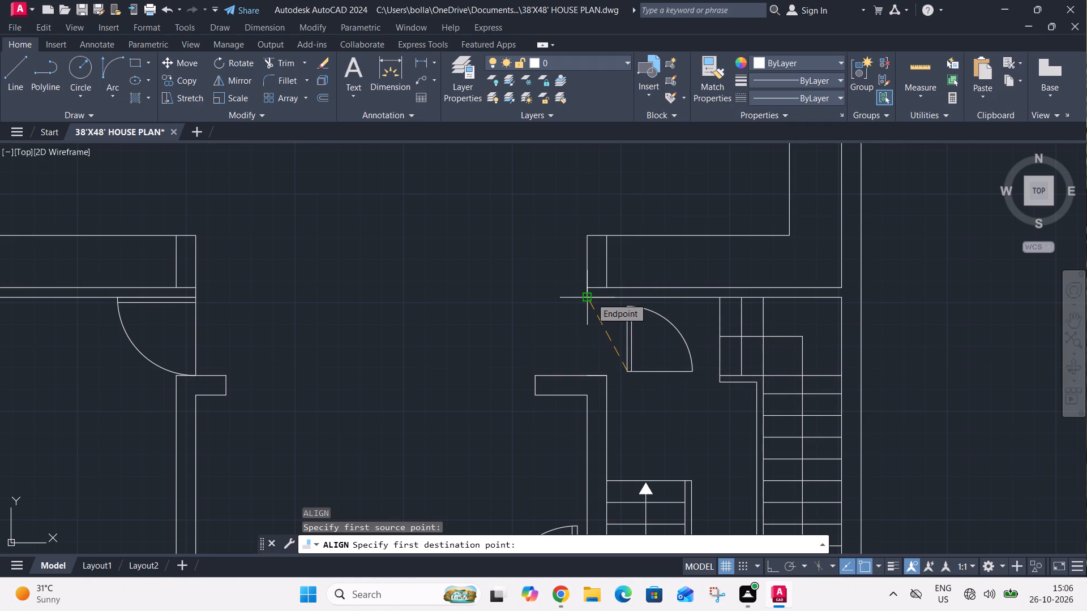
scroll(591, 298, "up", 1)
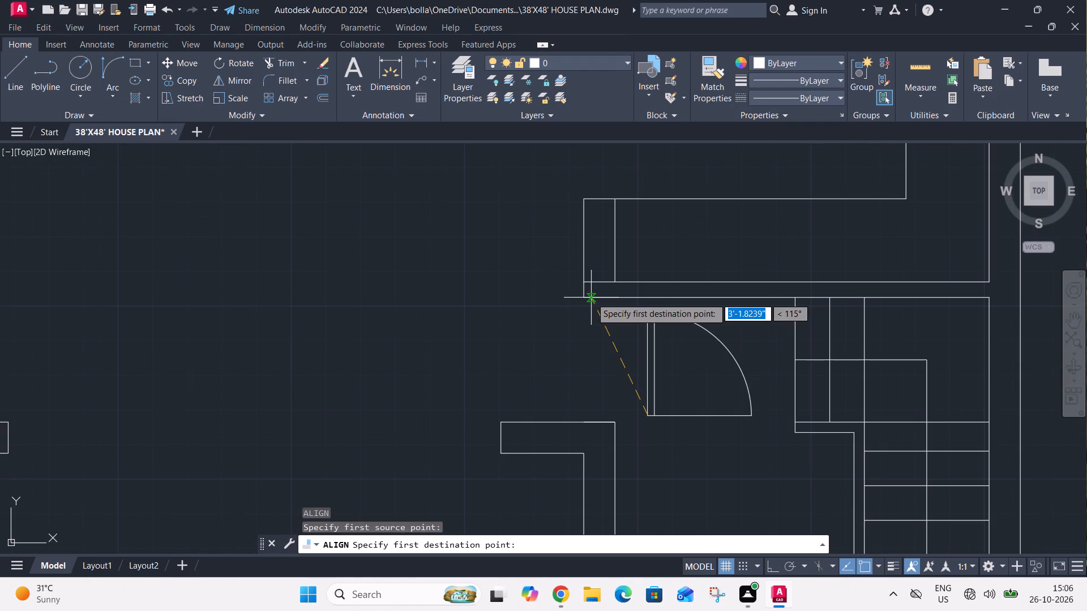
left_click(582, 299)
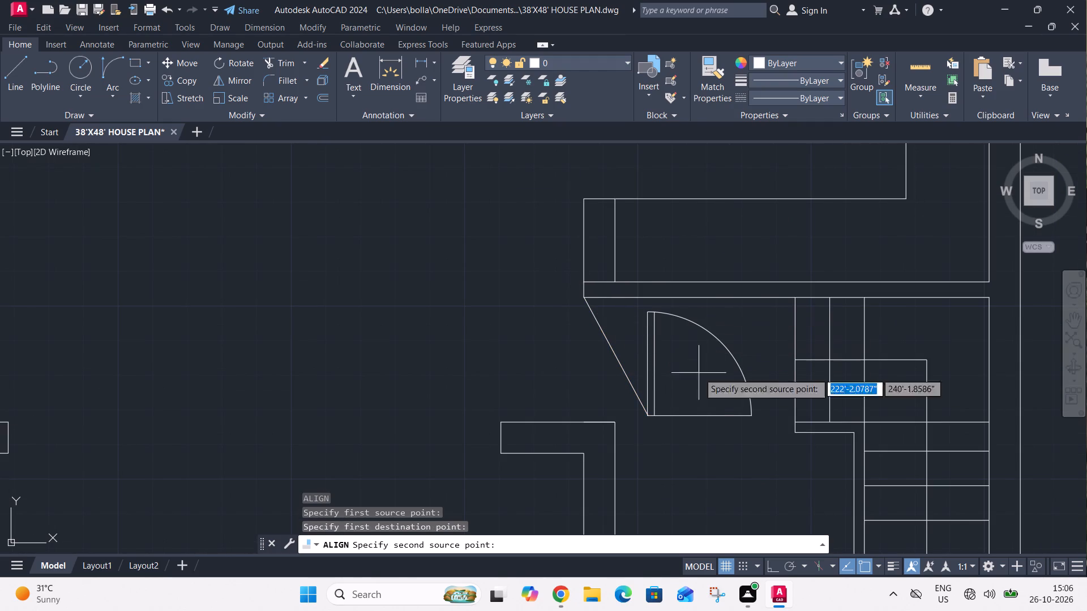
left_click(753, 418)
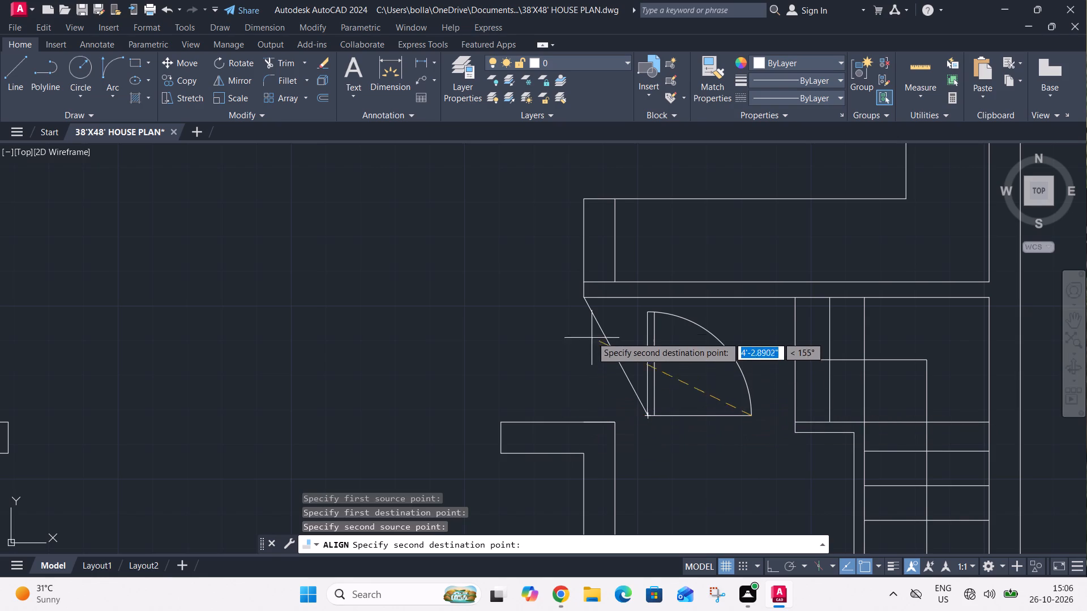
left_click(582, 424)
key("space")
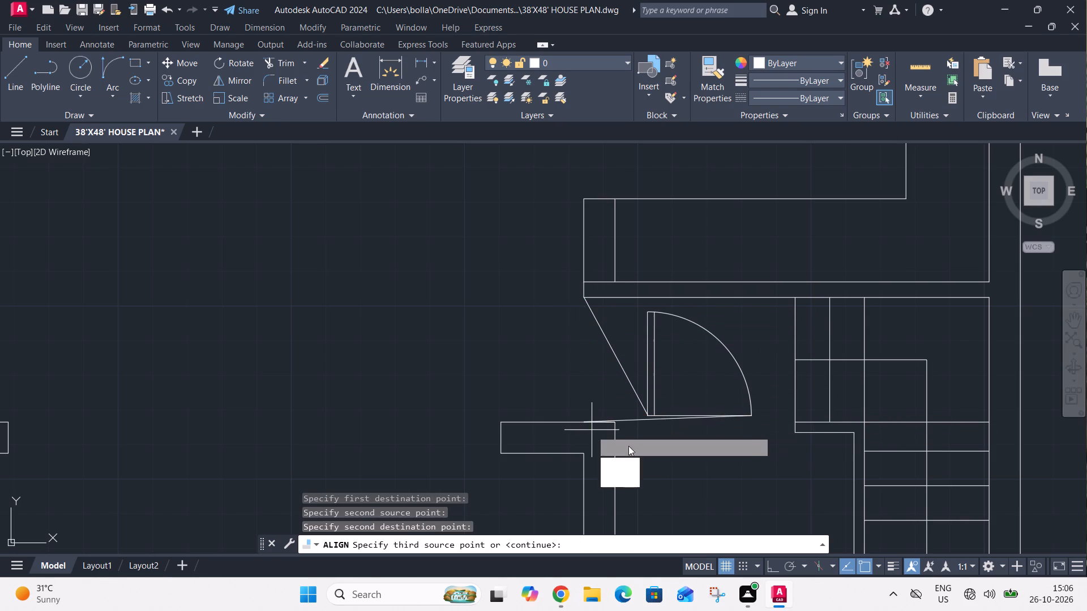
left_click_drag(628, 461, 592, 431)
Align the loose door symbol in the west room above the counter room with its east doorway, hinged at the south jamb and scaled.
scroll(615, 368, "down", 2)
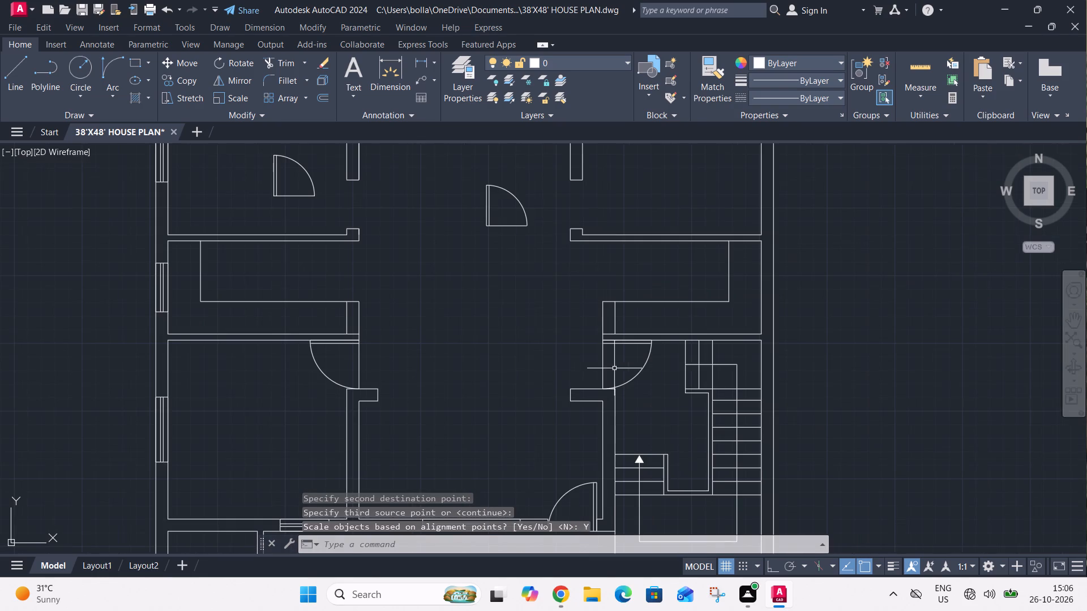
middle_click_drag(524, 341, 589, 432)
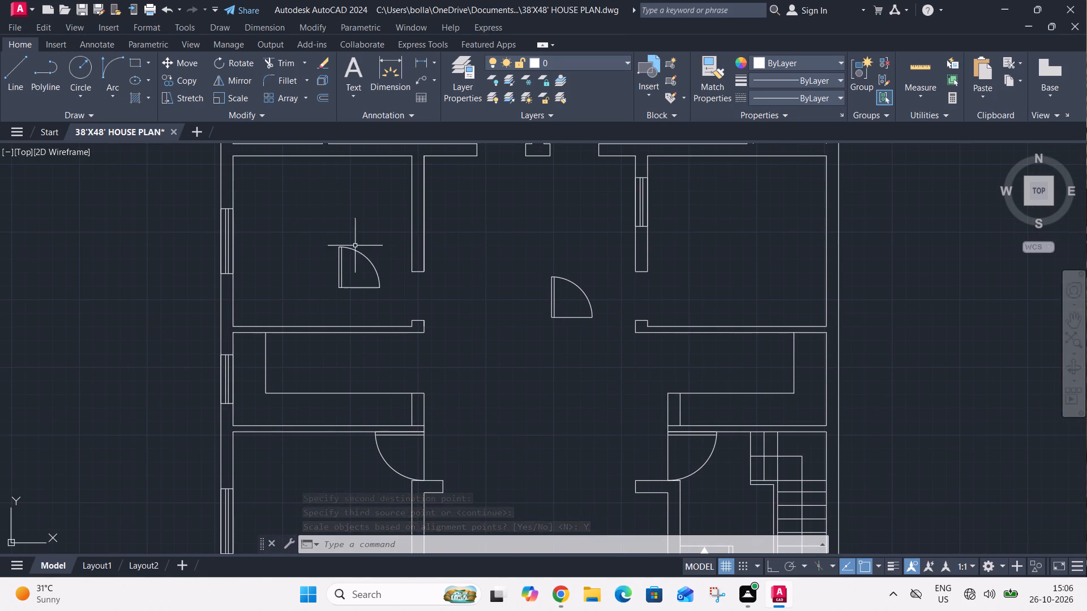
left_click(318, 243)
left_click(388, 302)
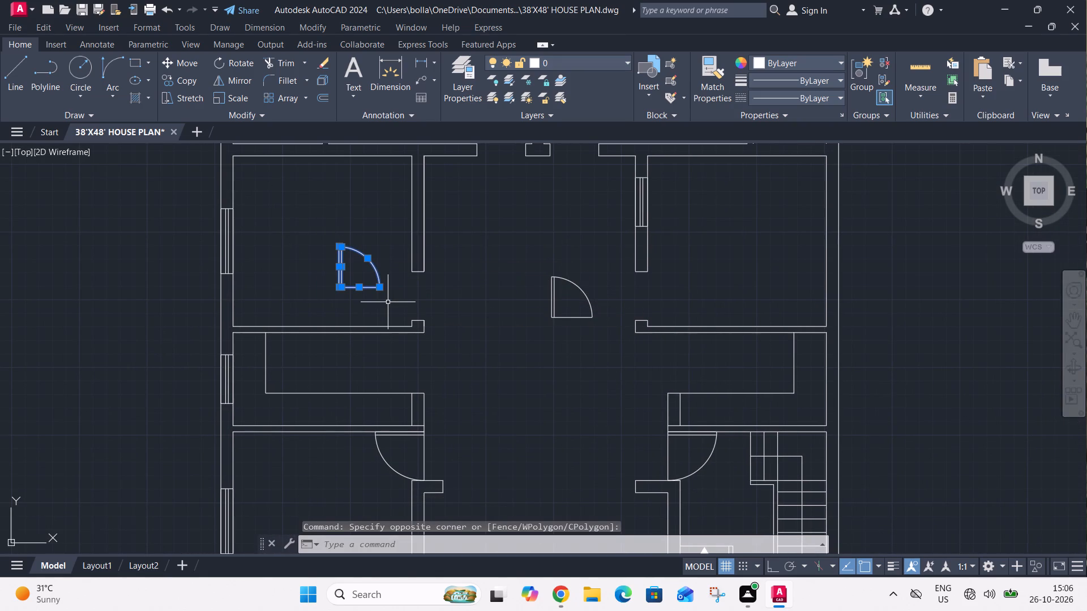
type("AL")
key("space")
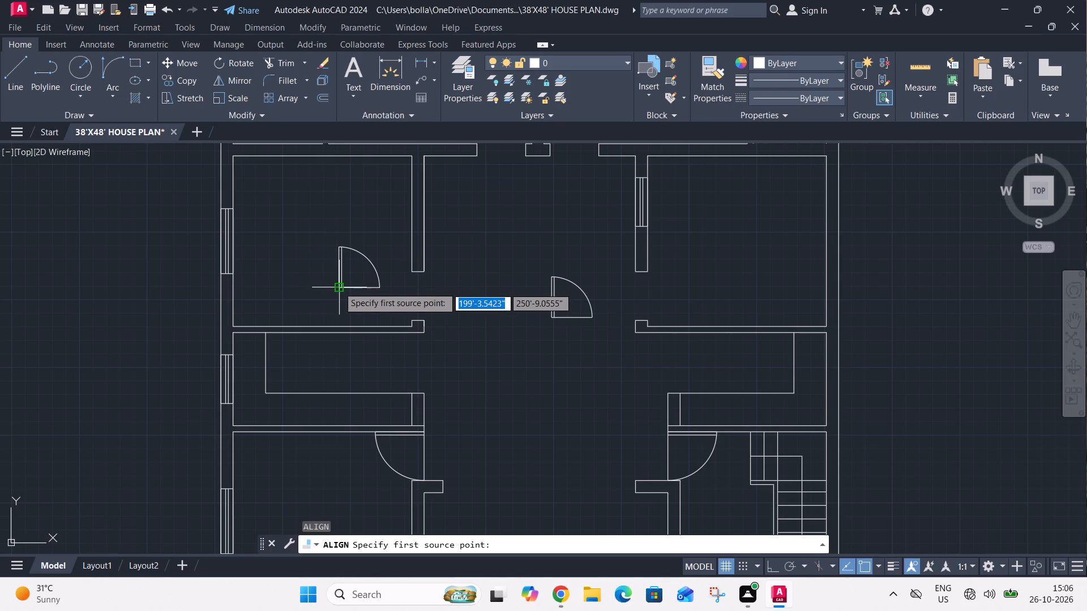
scroll(339, 286, "up", 3)
left_click_drag(332, 291, 337, 290)
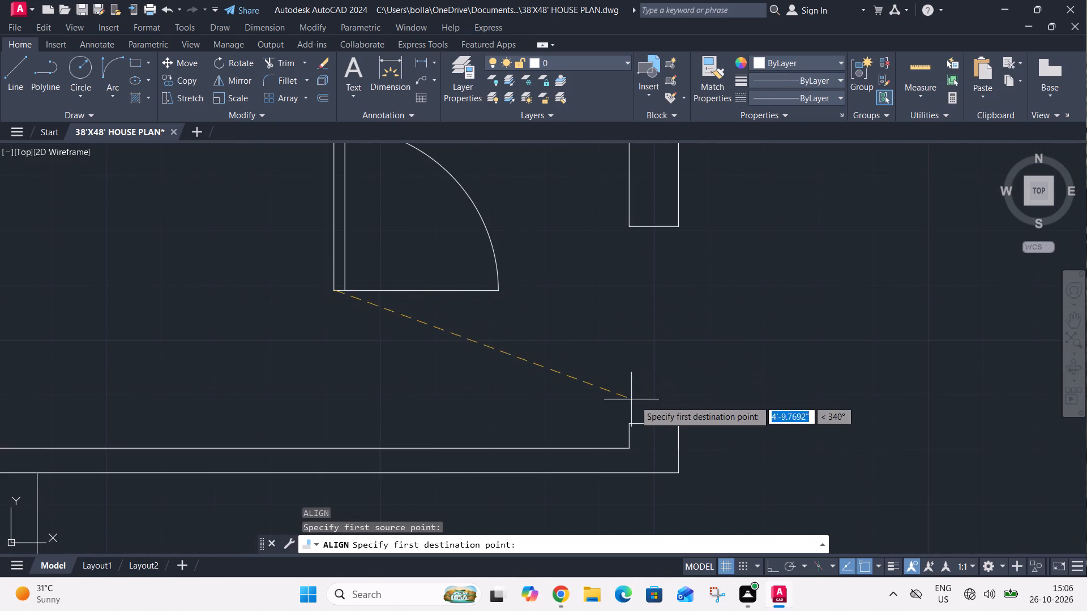
left_click(679, 424)
left_click(499, 294)
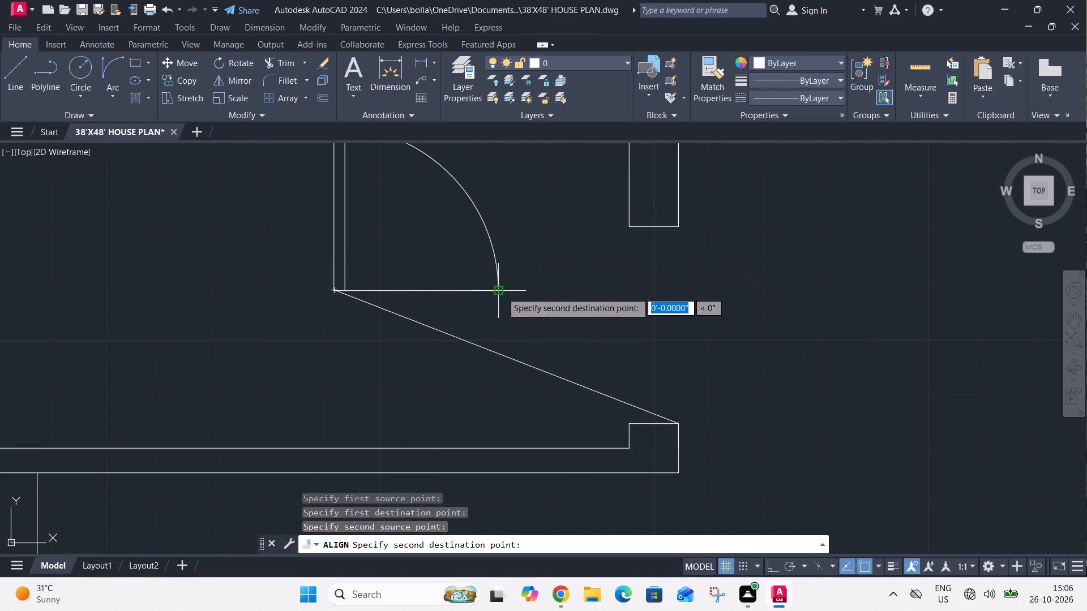
left_click(680, 229)
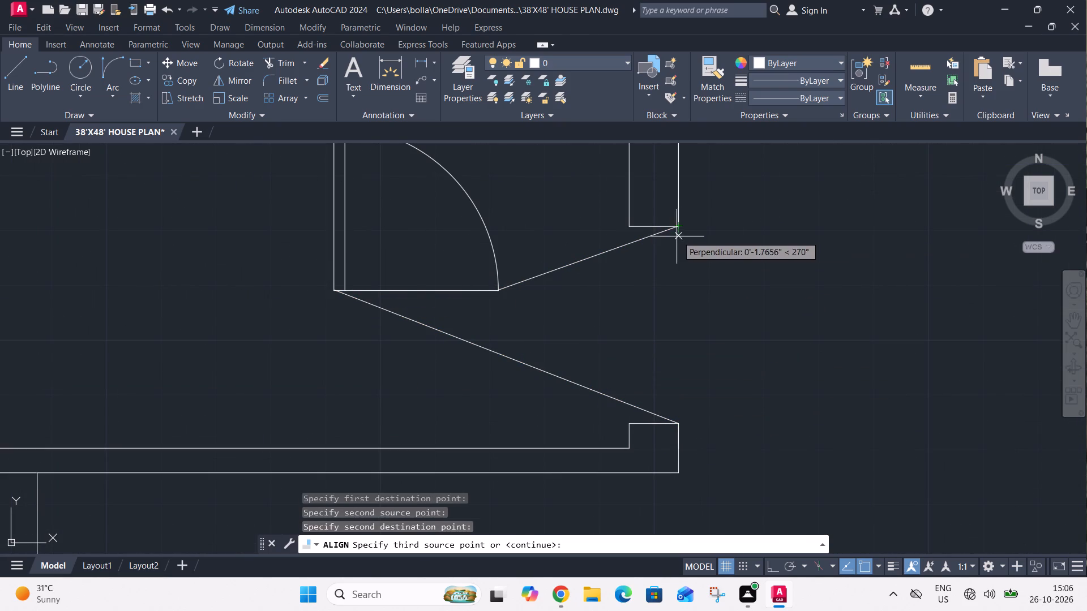
key("space")
left_click_drag(686, 273, 674, 238)
Align the central hall's loose door symbol with the opposite east room's west doorway, hinged at the south jamb and scaled to the opening.
scroll(674, 236, "down", 2)
middle_click_drag(700, 240, 523, 275)
left_click(642, 247)
left_click(795, 358)
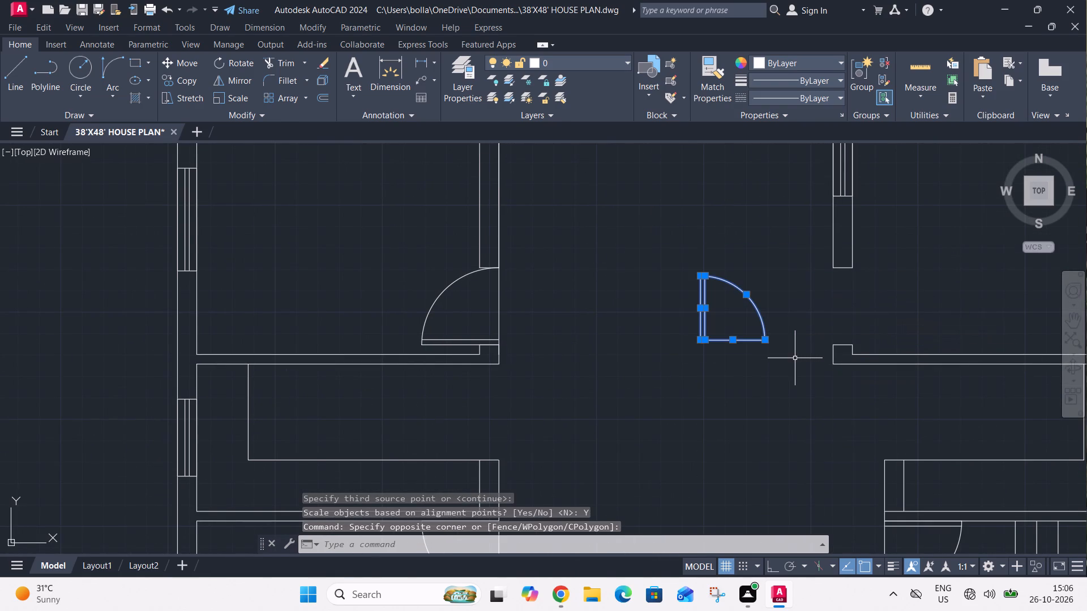
key("a")
key("l")
key("space")
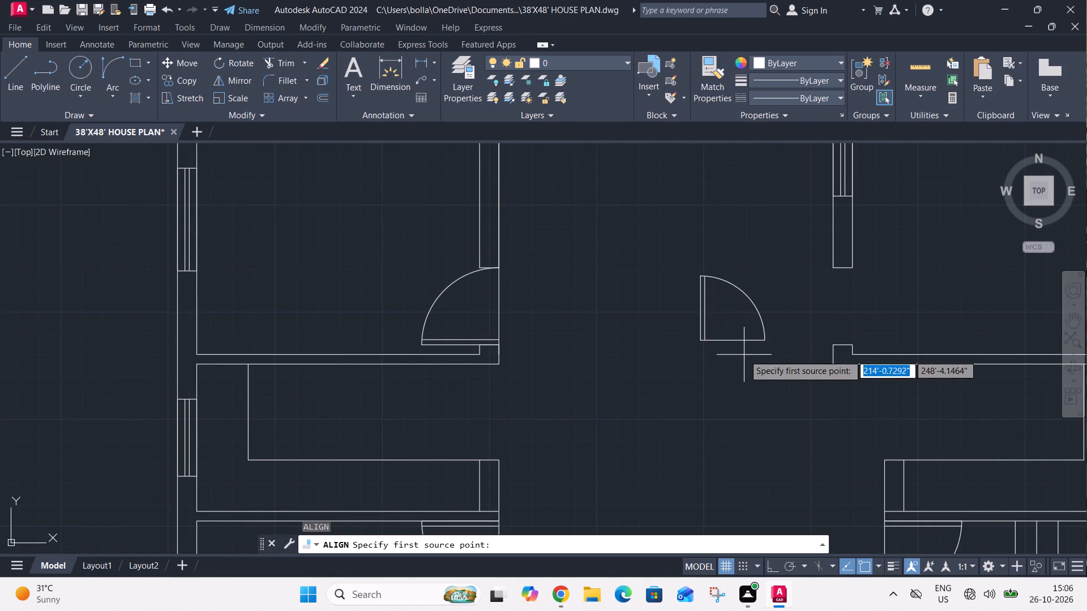
left_click(700, 342)
left_click(835, 343)
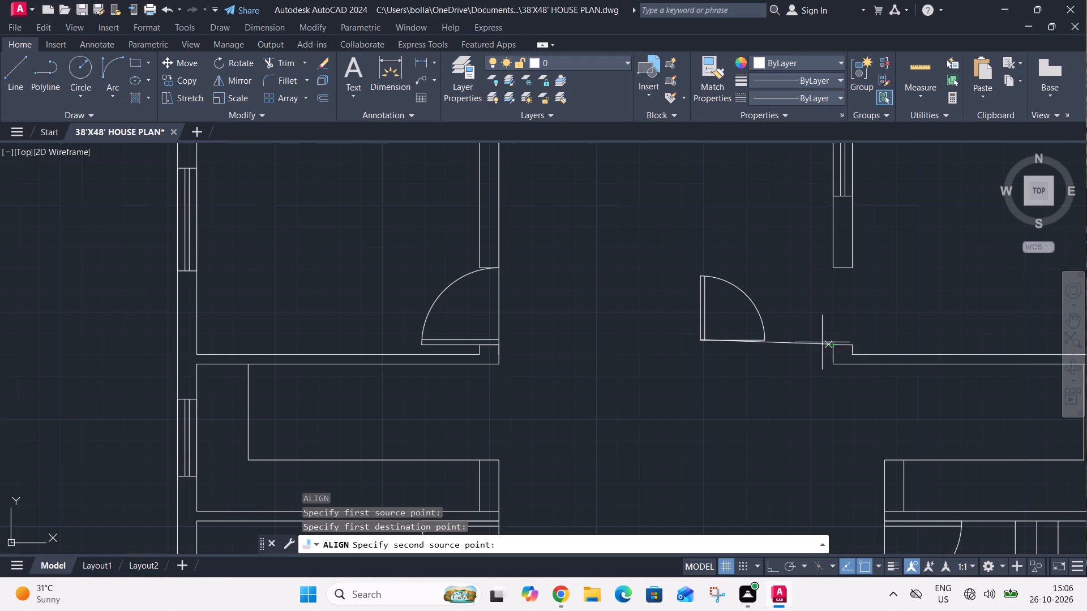
scroll(760, 345, "up", 3)
left_click(768, 325)
scroll(773, 342, "up", 1)
scroll(773, 345, "down", 1)
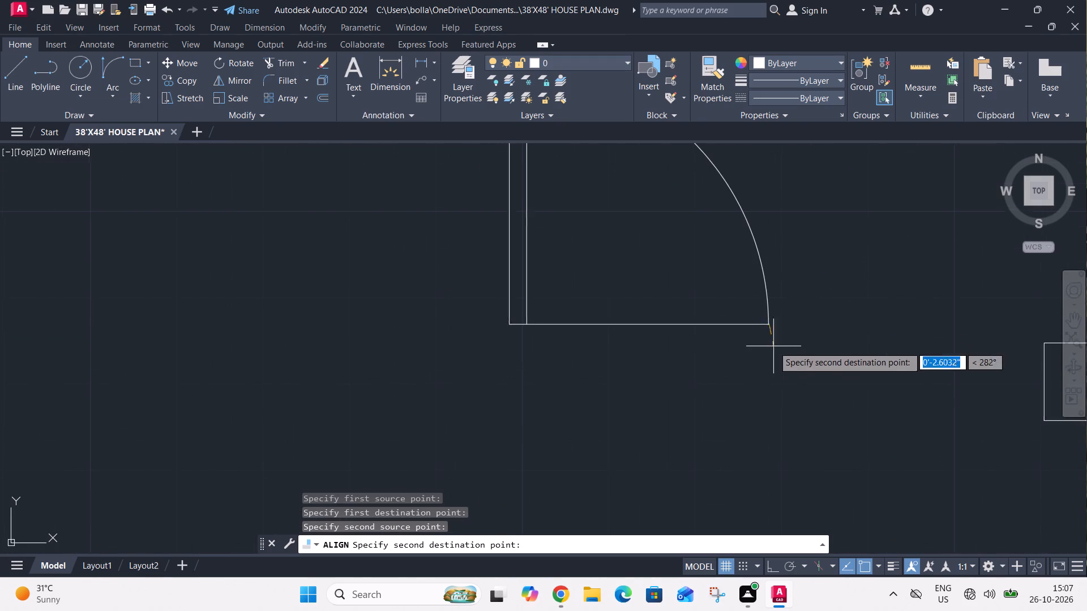
scroll(773, 347, "down", 3)
left_click(840, 272)
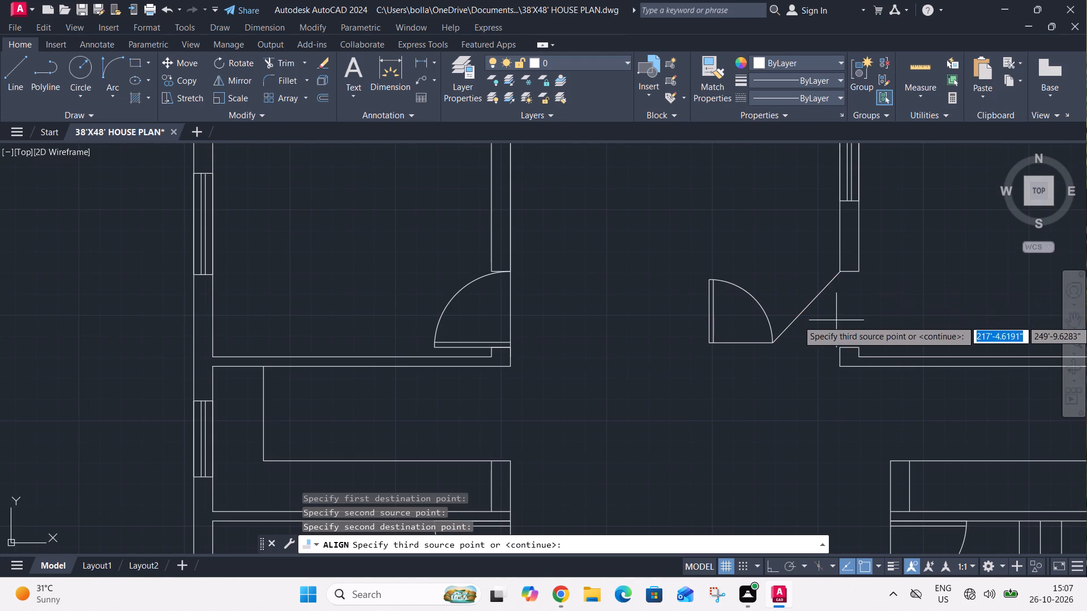
key("space")
left_click_drag(866, 358, 834, 324)
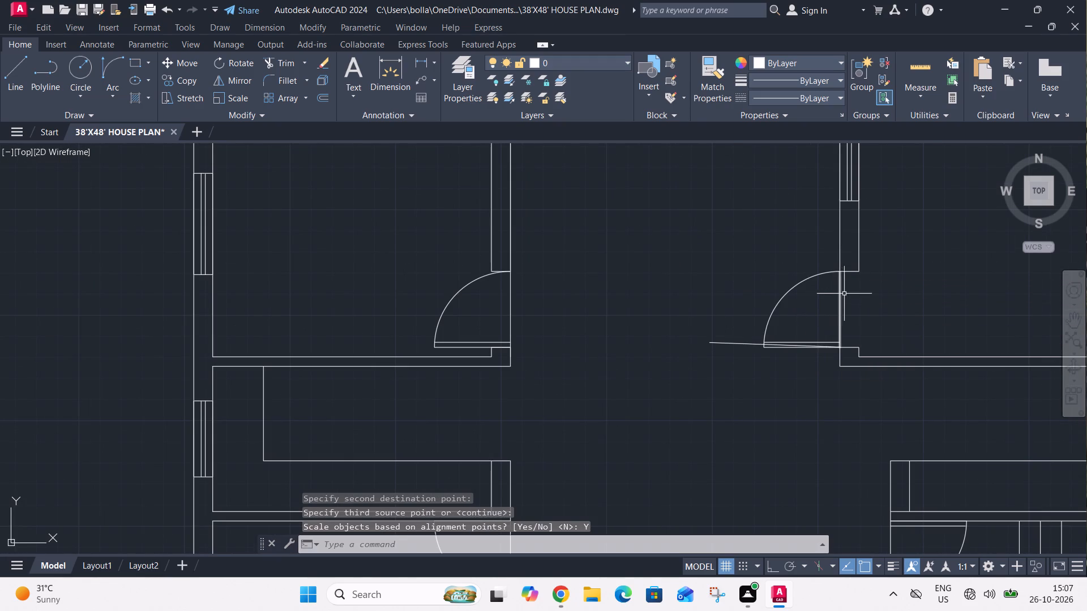
Mirror that door symbol across the opening line so it swings into the east room, erasing the source objects.
left_click(854, 296)
left_click(771, 306)
scroll(1086, 610, "up", 2)
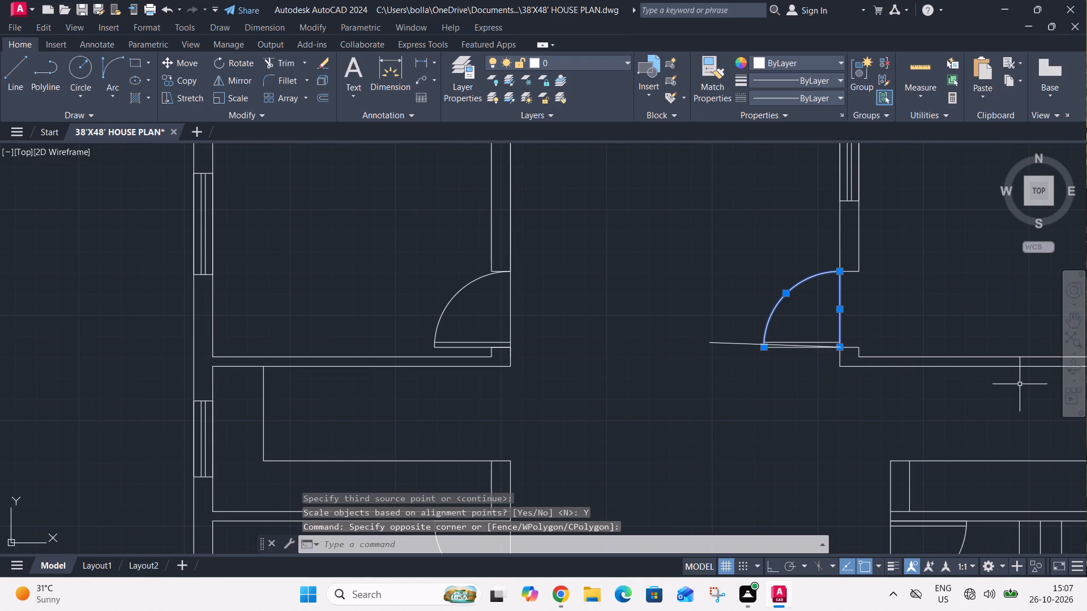
scroll(1086, 610, "up", 1)
scroll(747, 462, "down", 3)
scroll(758, 431, "up", 3)
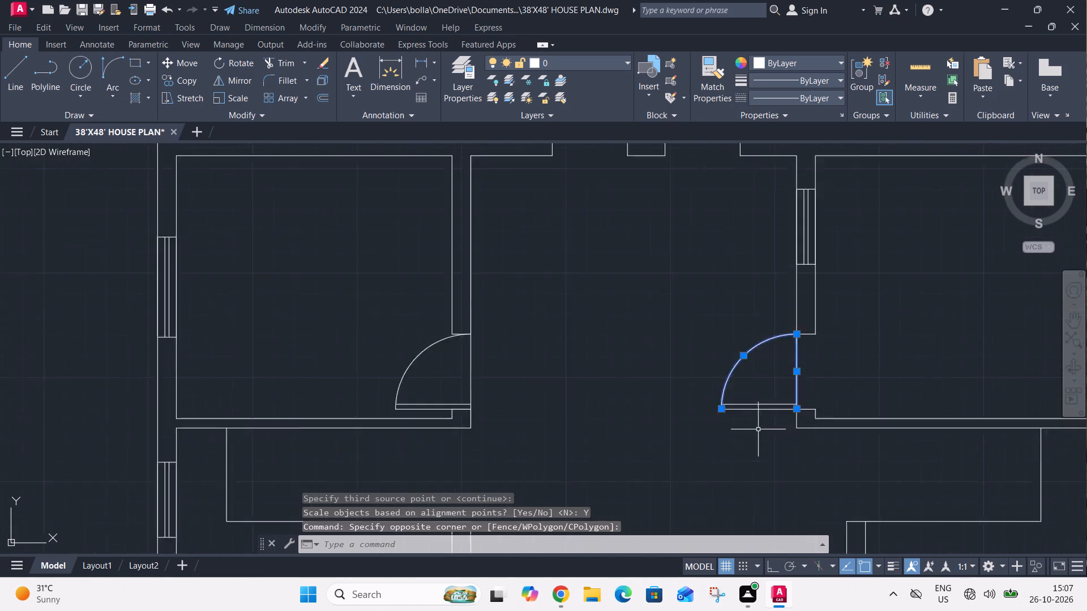
scroll(758, 429, "up", 1)
left_click(769, 381)
left_click(746, 419)
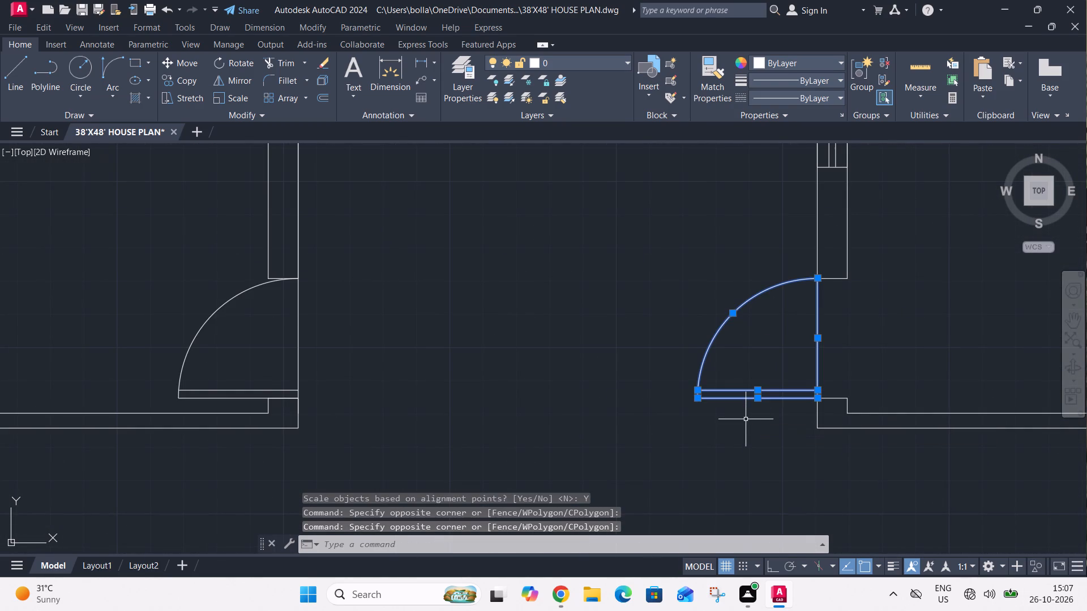
type("MI")
key("space")
left_click(820, 401)
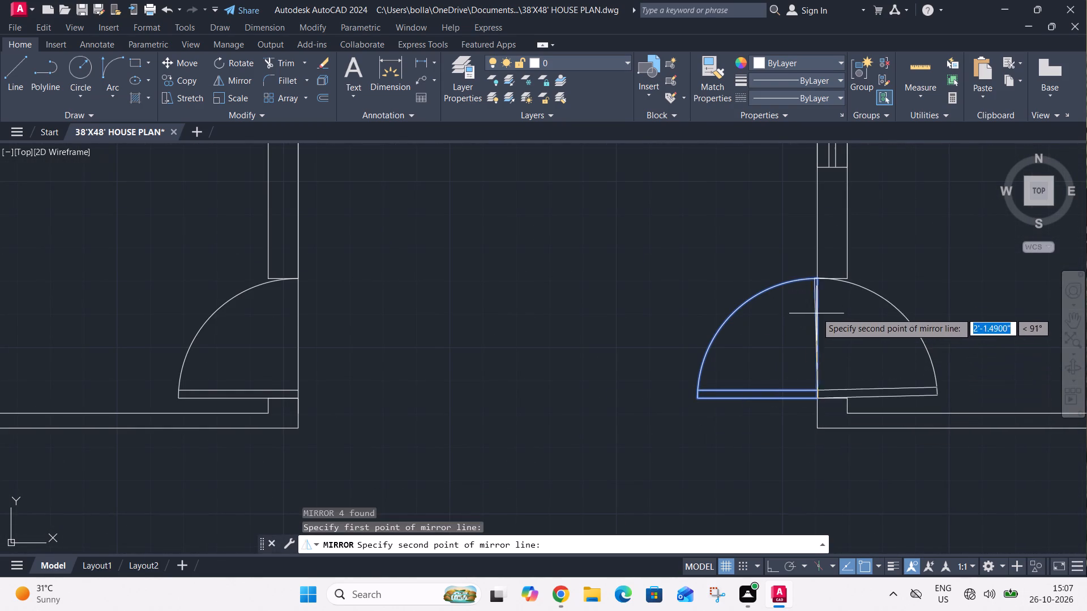
left_click(819, 277)
left_click_drag(843, 309, 819, 276)
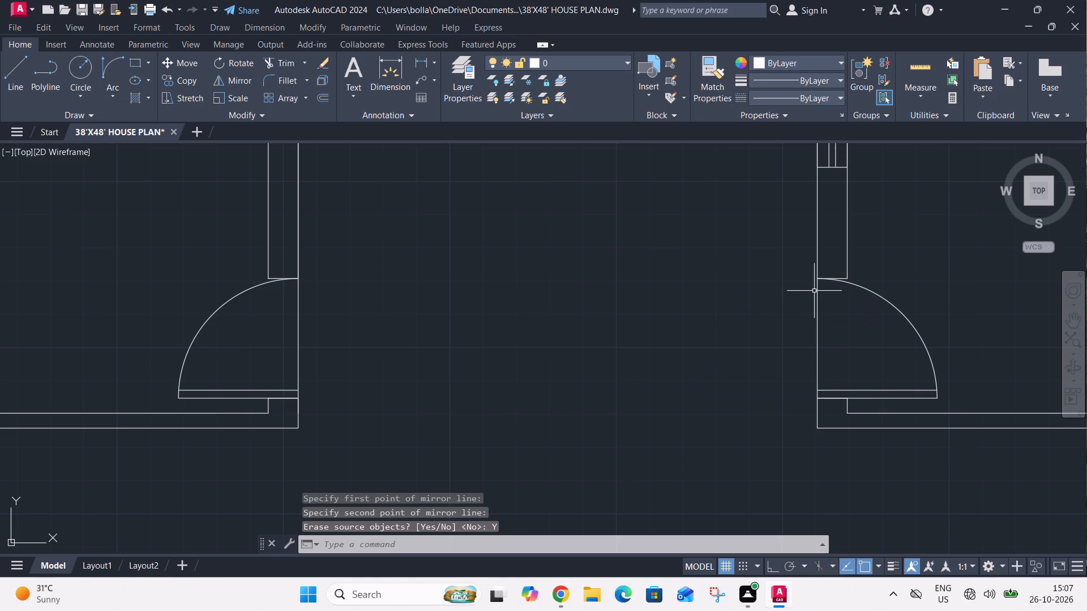
Align the large northwest room's loose door symbol with its south doorway, hinged at the east jamb and scaled to the opening.
scroll(823, 295, "down", 4)
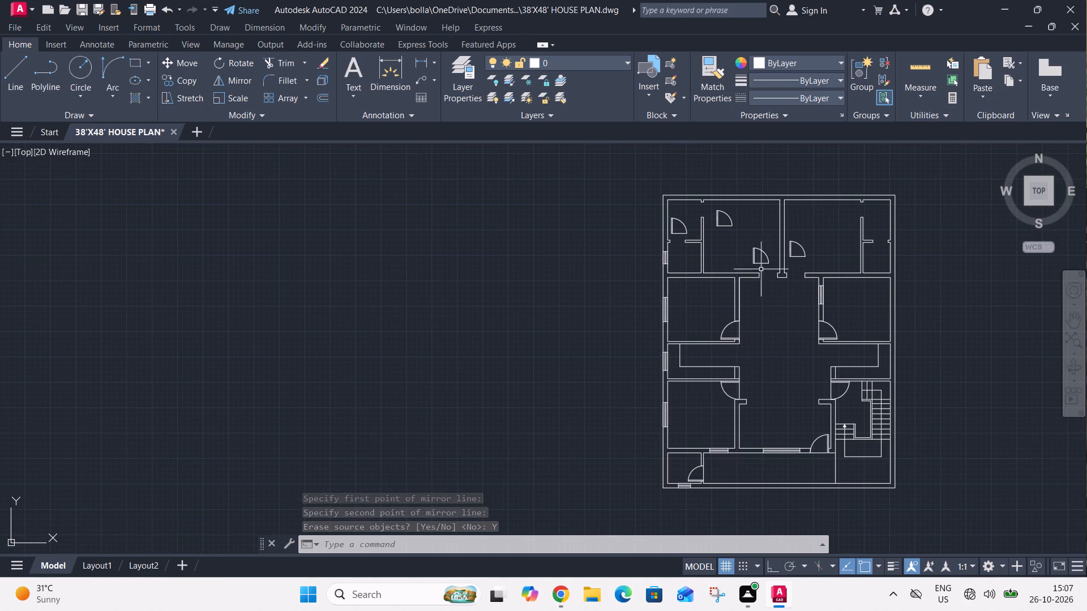
scroll(754, 255, "up", 3)
left_click(729, 219)
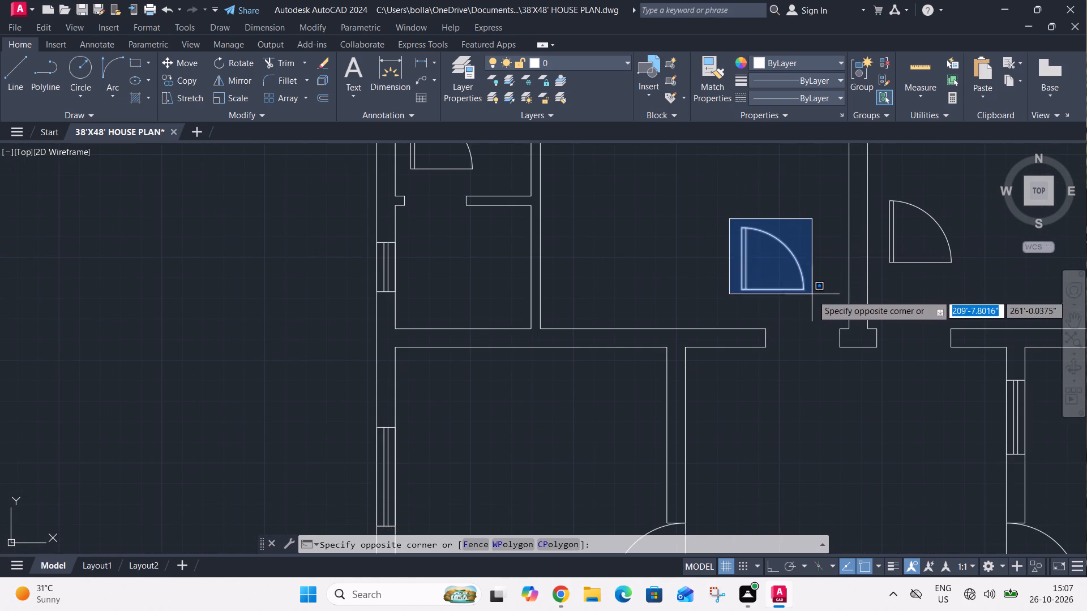
left_click(813, 297)
key("a")
key("l")
key("space")
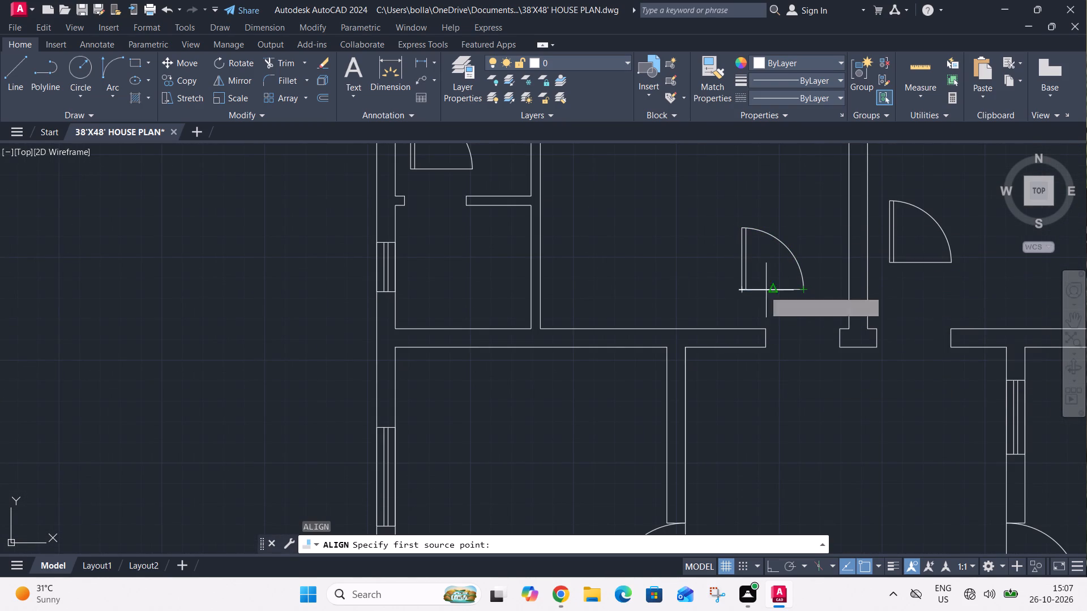
left_click(742, 288)
left_click(842, 348)
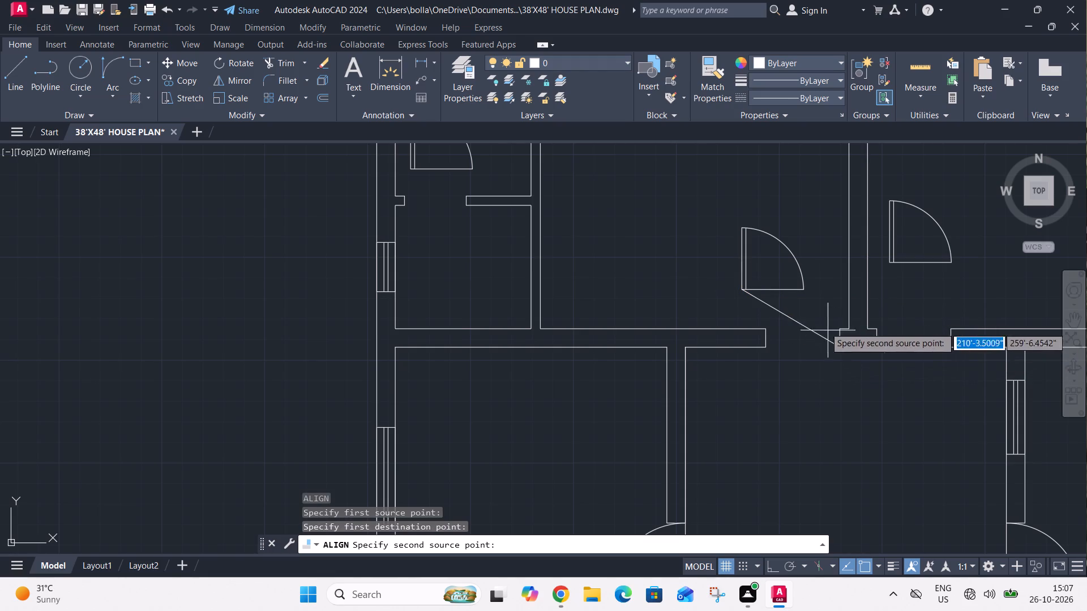
left_click(806, 291)
left_click(768, 347)
key("space")
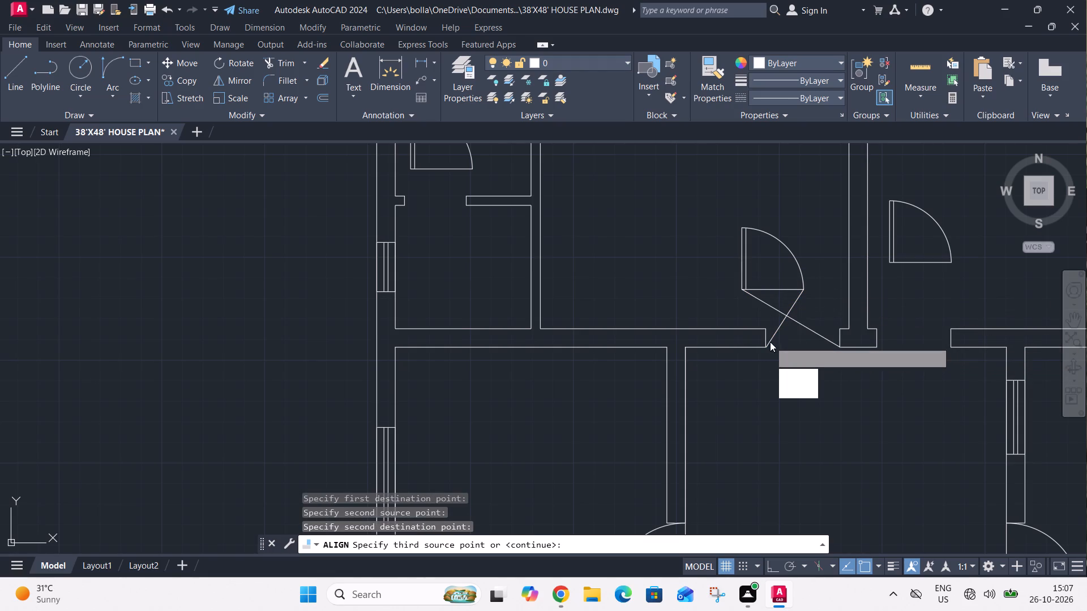
left_click_drag(811, 376, 770, 341)
Mirror the south doorway's door symbol across the opening line so it swings into the large northwest room, erasing the source objects.
left_click(861, 369)
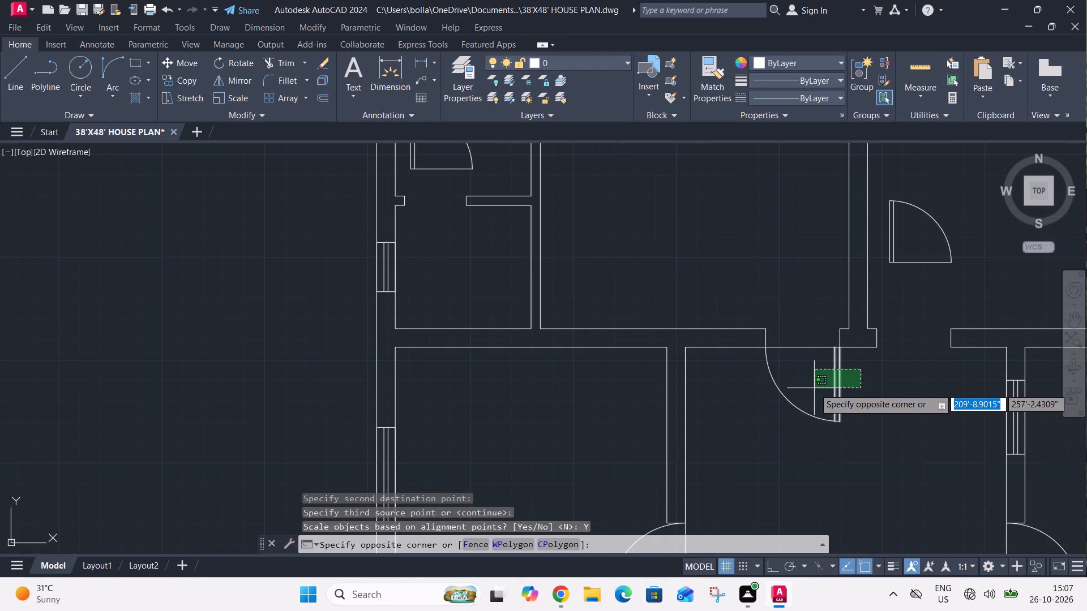
left_click(763, 410)
left_click(793, 345)
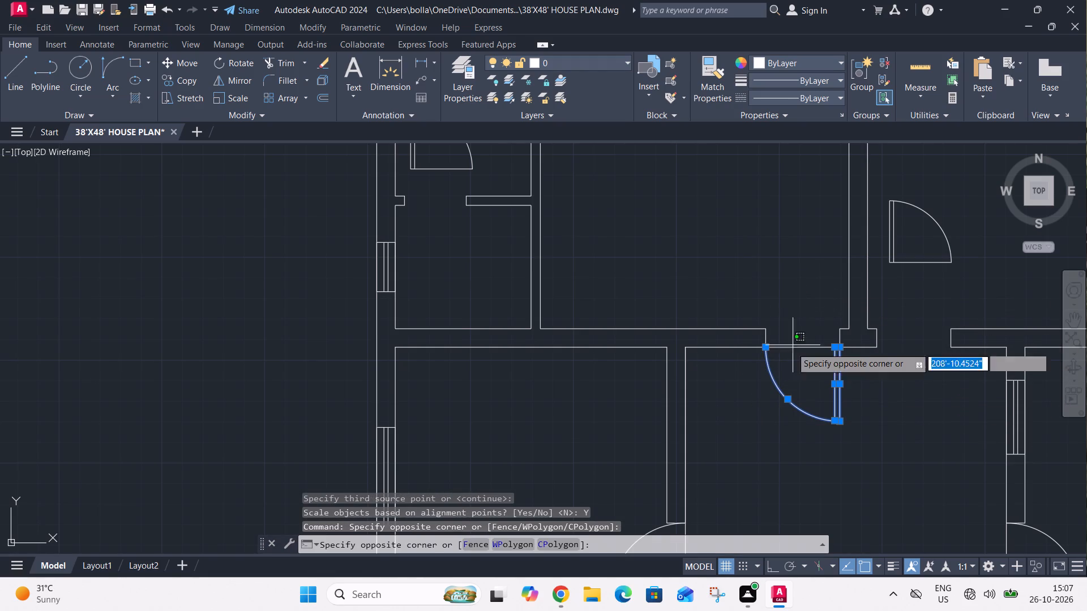
left_click(784, 363)
key("m")
key("i")
key("space")
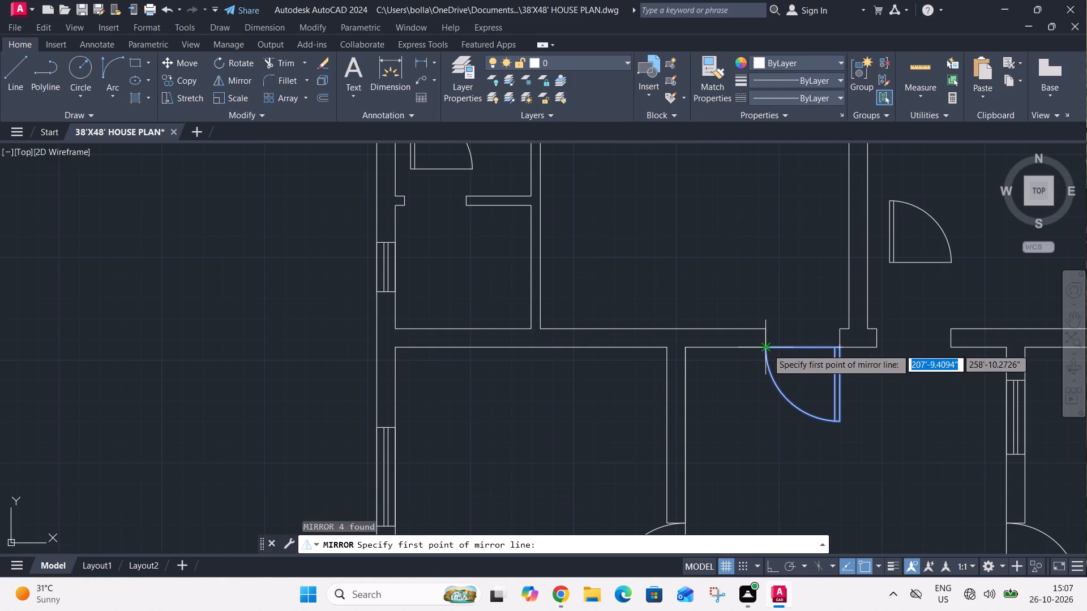
left_click(767, 348)
left_click(838, 347)
left_click_drag(865, 378, 838, 347)
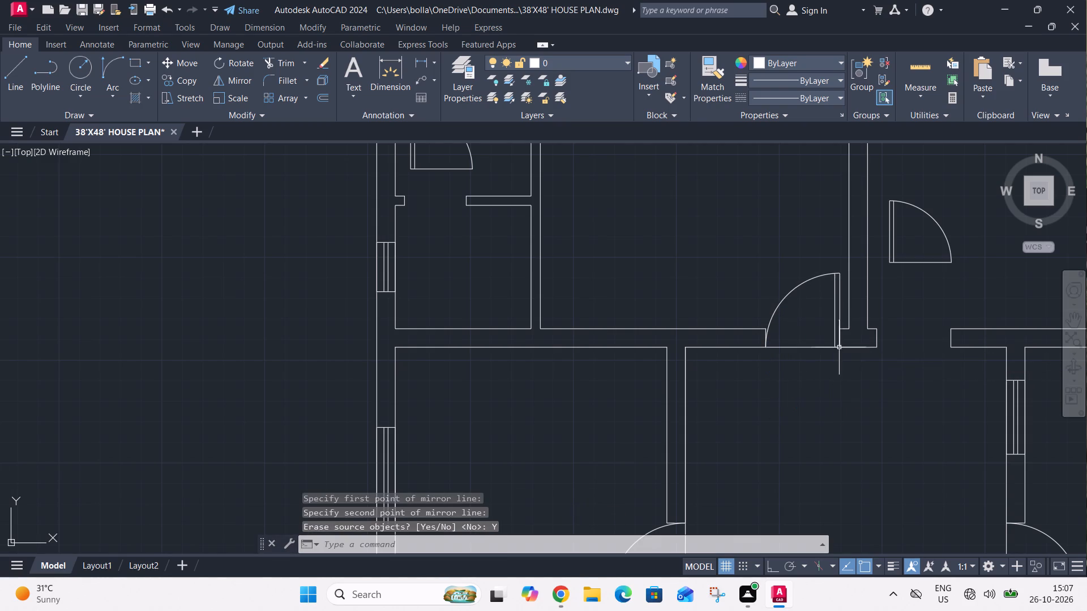
Align the large northeast room's loose door symbol with its south doorway, hinged at the west jamb and scaled to the opening.
middle_click_drag(866, 342, 695, 379)
scroll(695, 379, "up", 1)
left_click(718, 147)
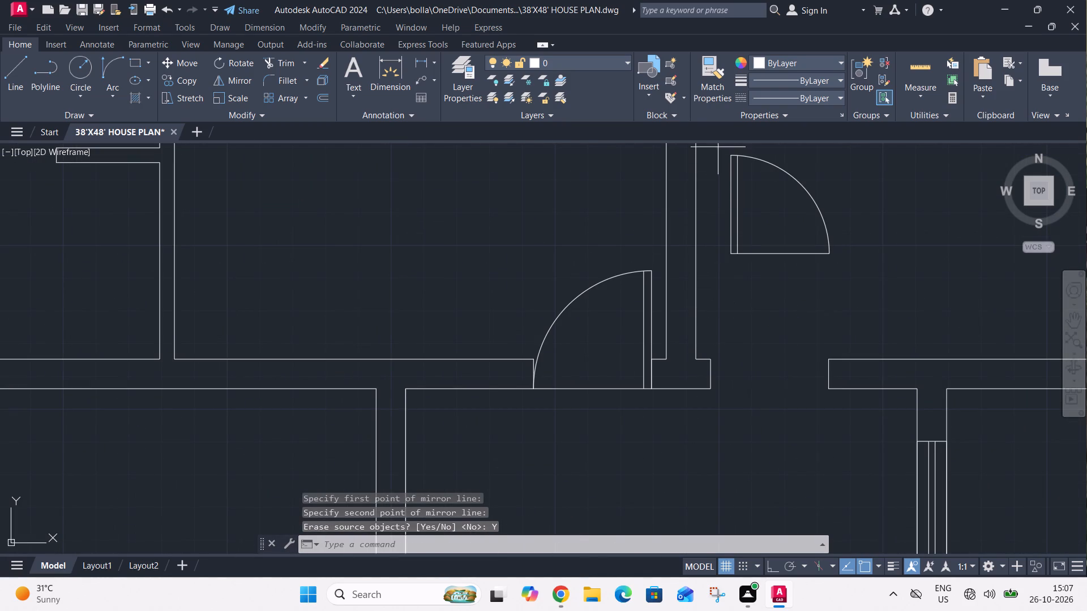
left_click(842, 270)
key("a")
key("l")
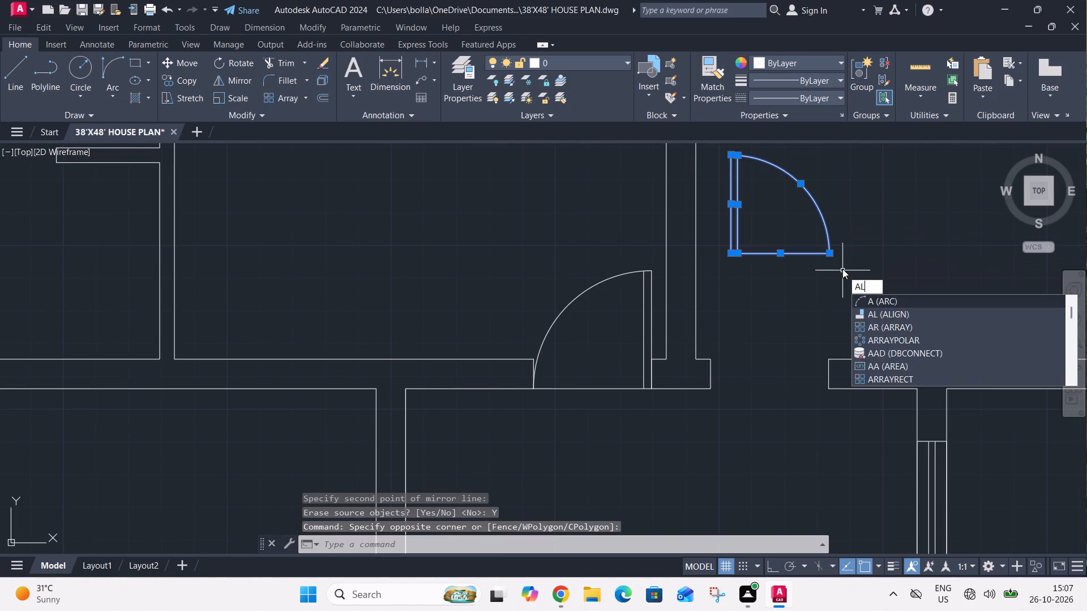
key("space")
left_click(731, 253)
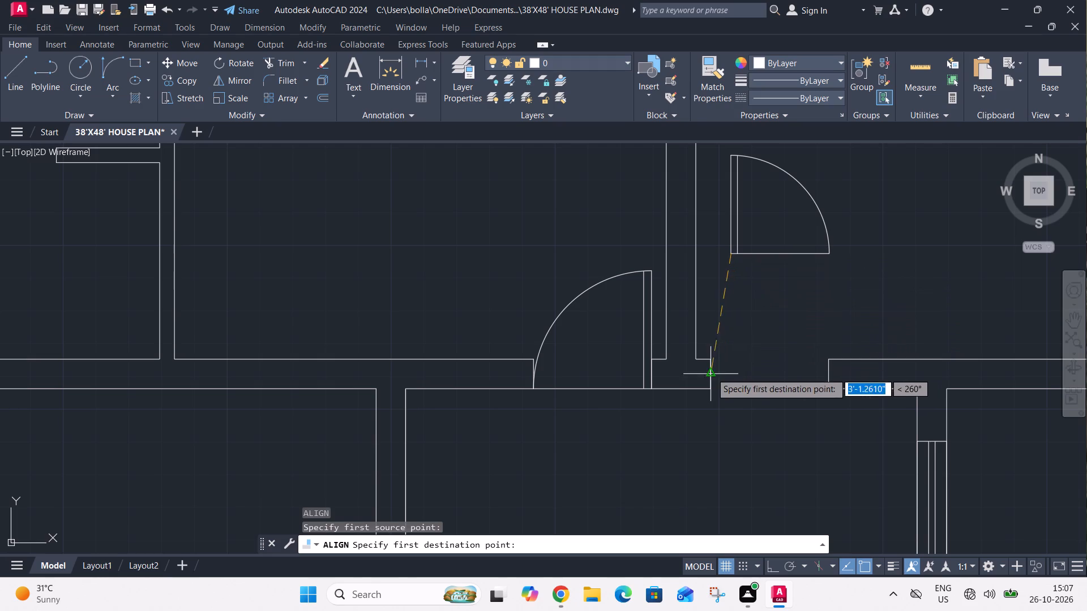
left_click_drag(712, 390, 714, 384)
left_click(829, 251)
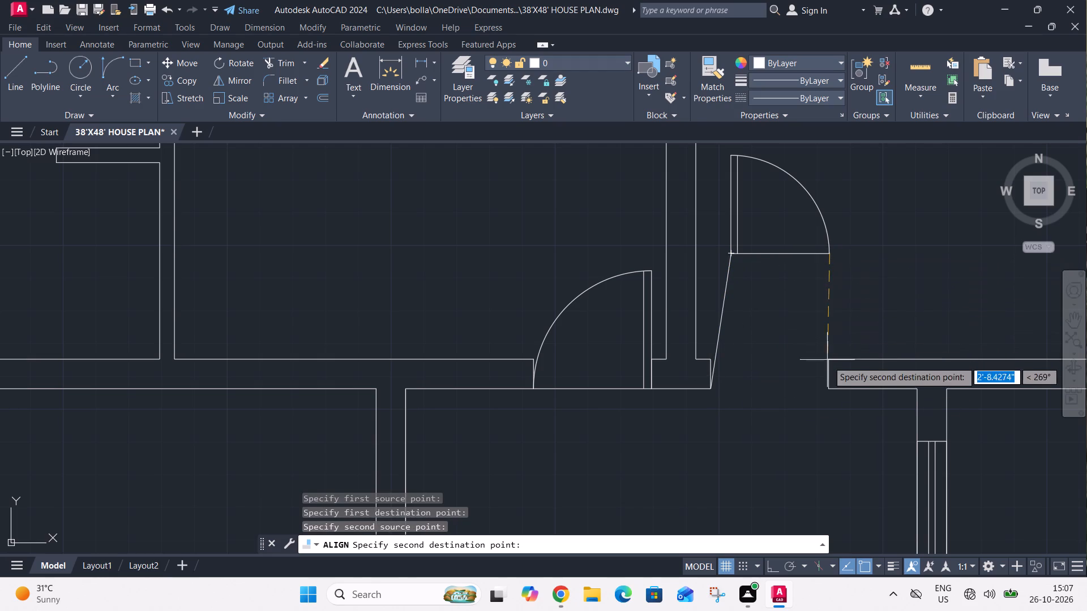
left_click(827, 390)
key("space")
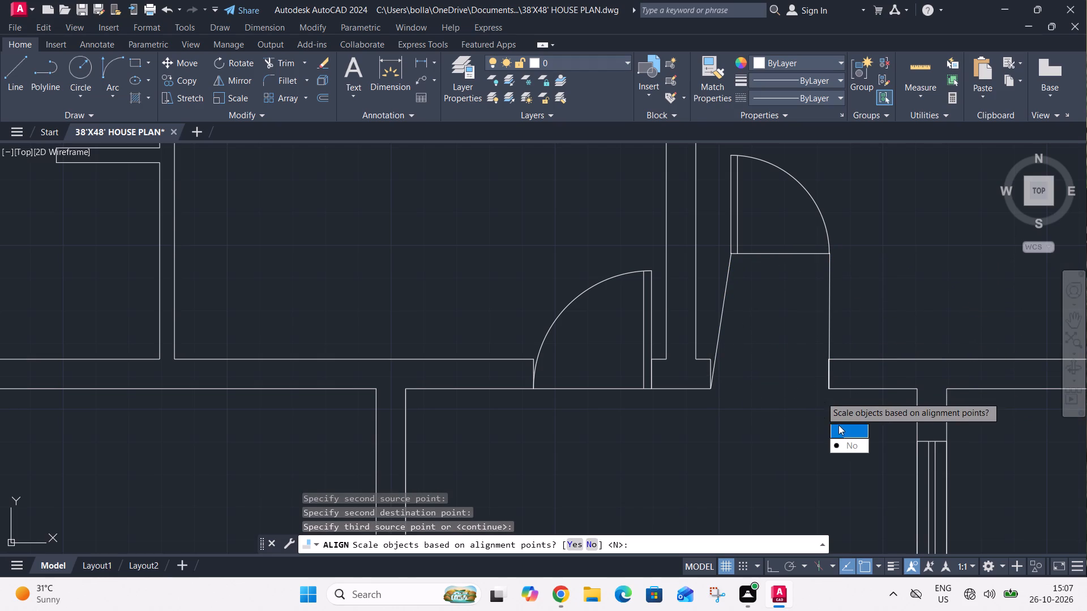
left_click_drag(838, 427, 821, 395)
Copy the large northwest room's loose door symbol into the large northeast room and the small room south of the northeast corner room.
scroll(807, 377, "down", 3)
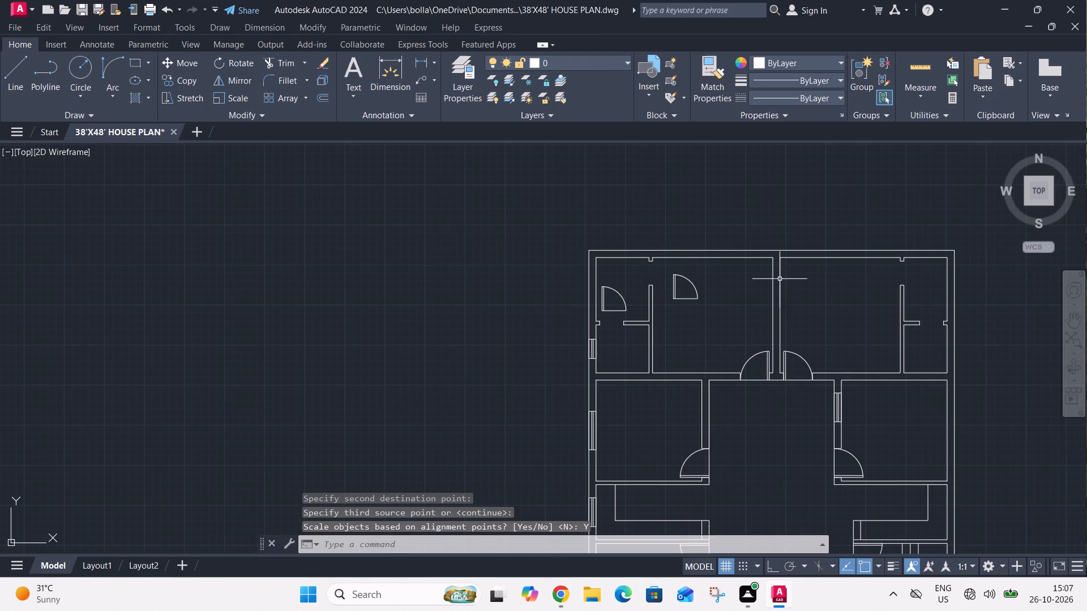
middle_click_drag(806, 281, 752, 290)
left_click(615, 277)
left_click(656, 315)
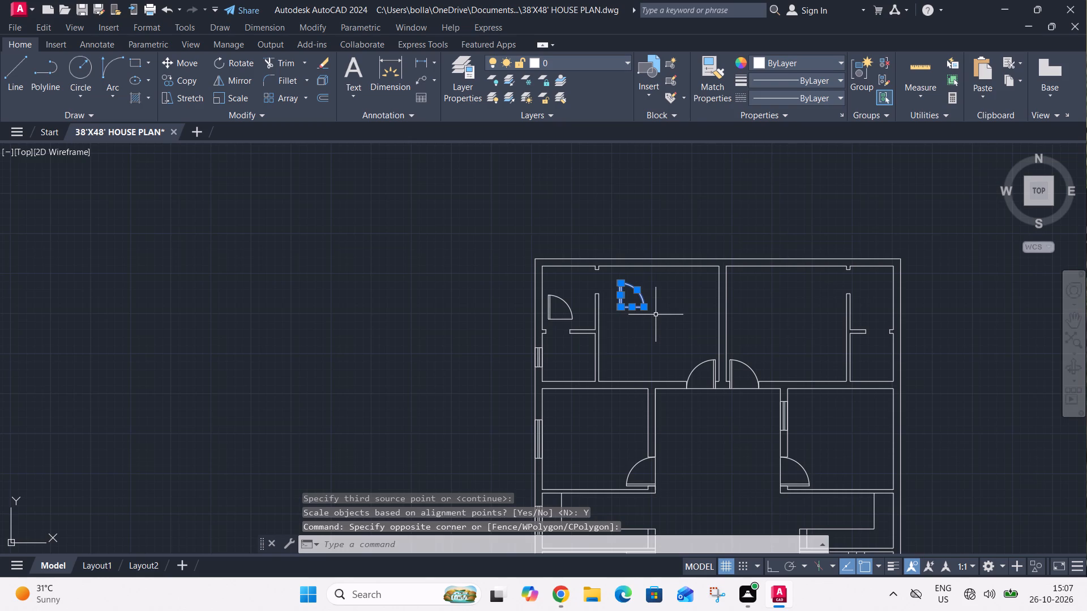
key("s")
key("BackSpace")
type("CO")
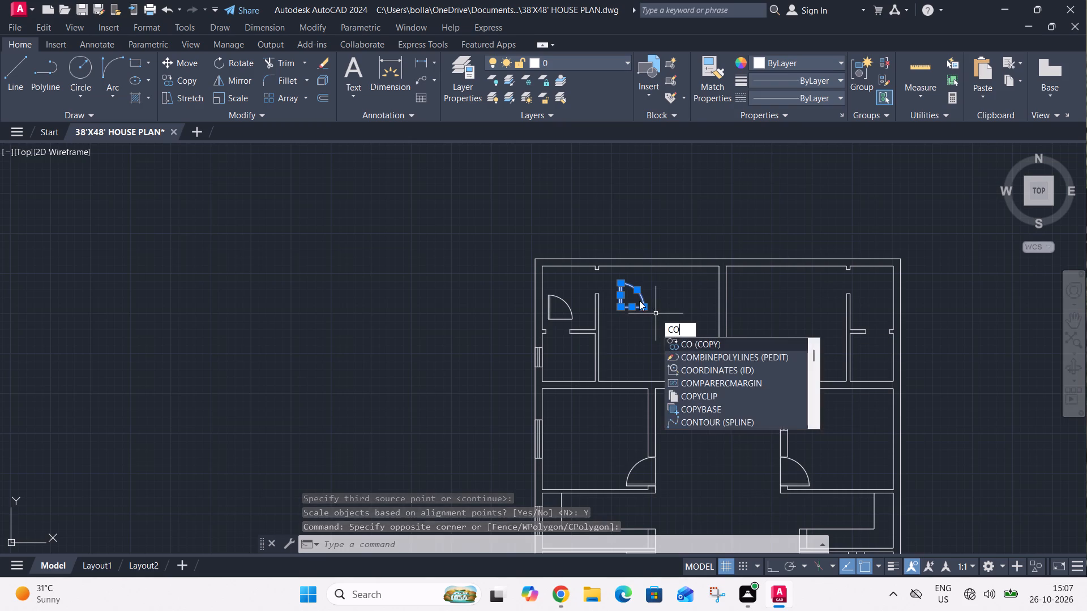
key("space")
type("M")
key("space")
left_click(638, 300)
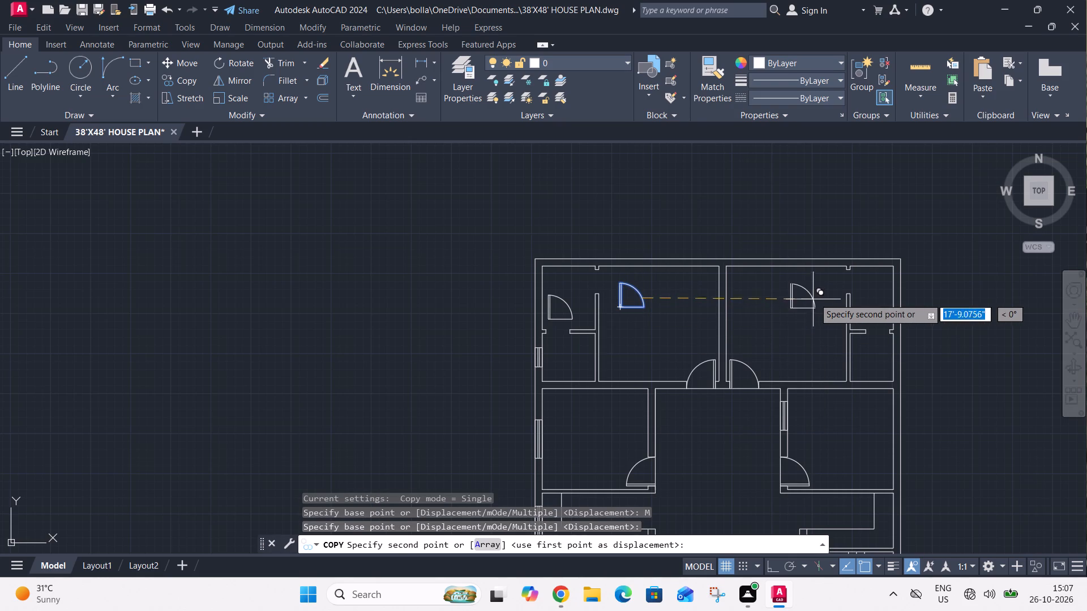
left_click(826, 289)
left_click(883, 359)
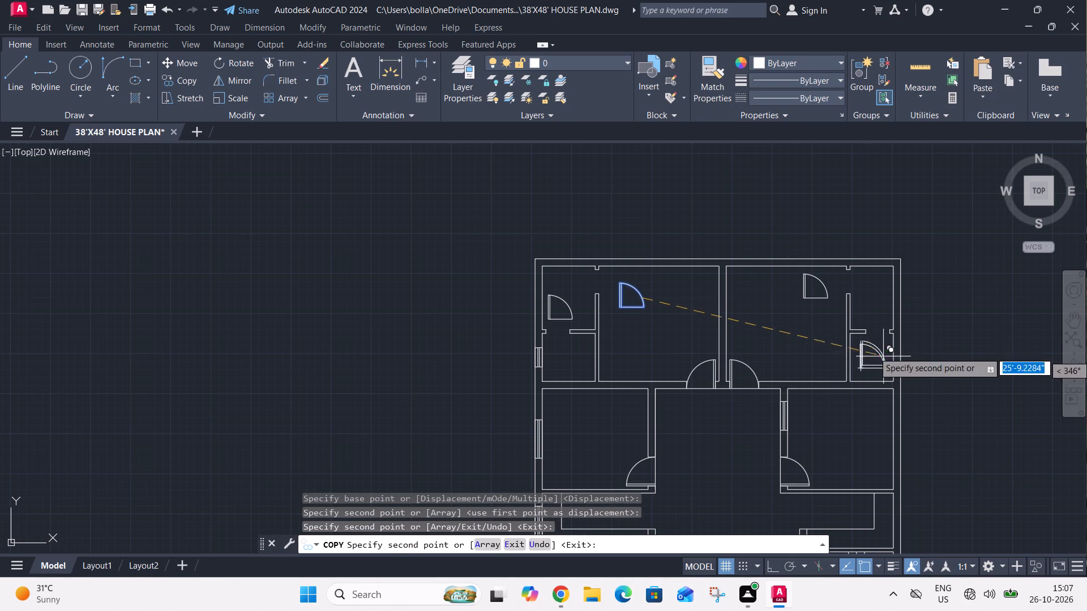
key("Escape")
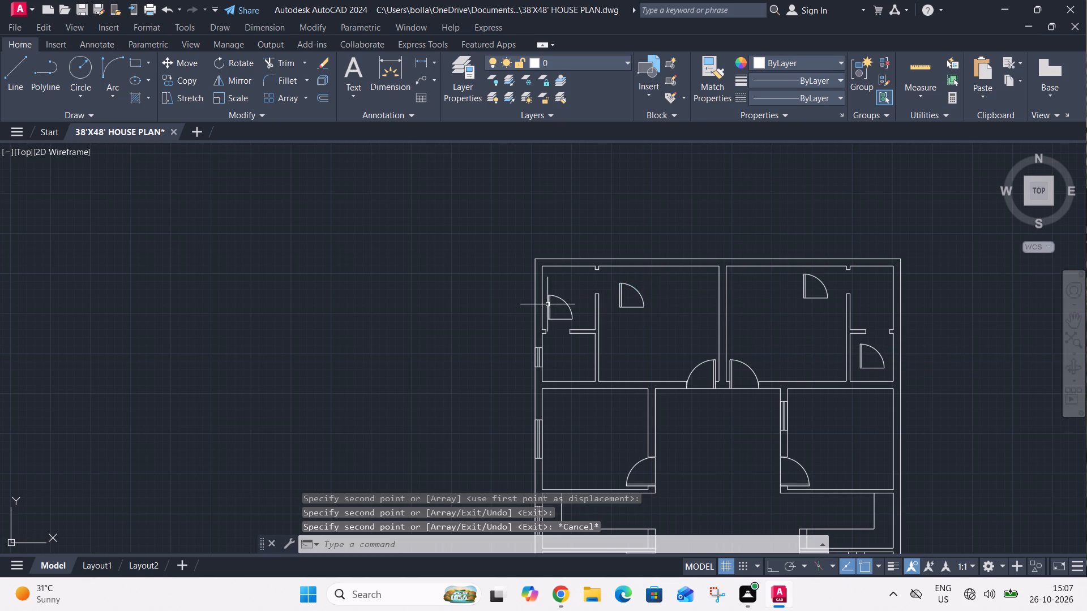
Move the northwest corner room's loose door symbol into its south doorway, with the hinge corner on the west jamb.
scroll(549, 302, "up", 3)
left_click(538, 273)
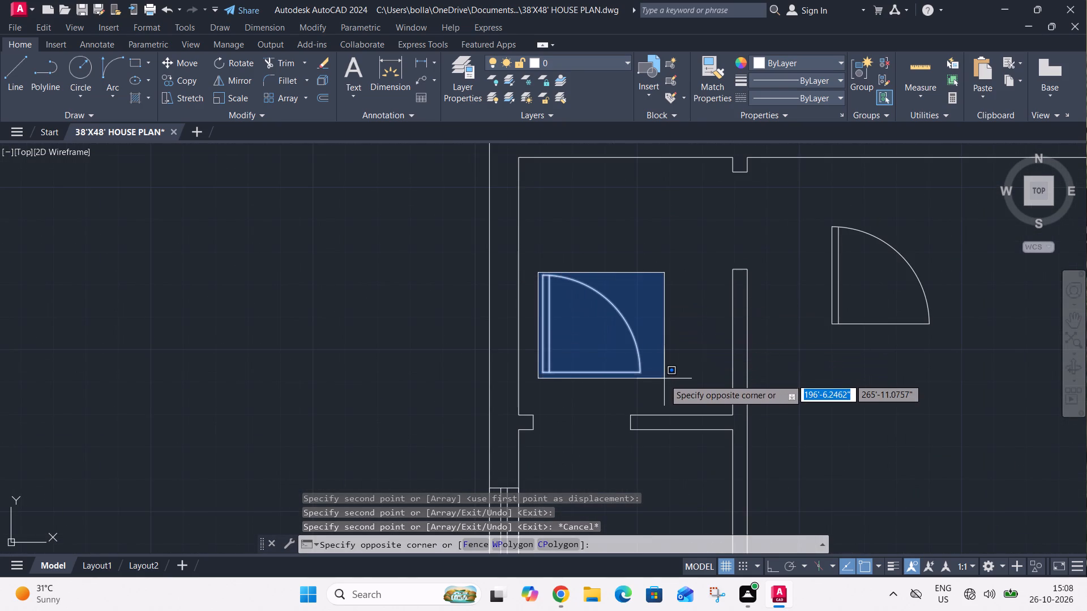
left_click(664, 380)
key("m")
key("space")
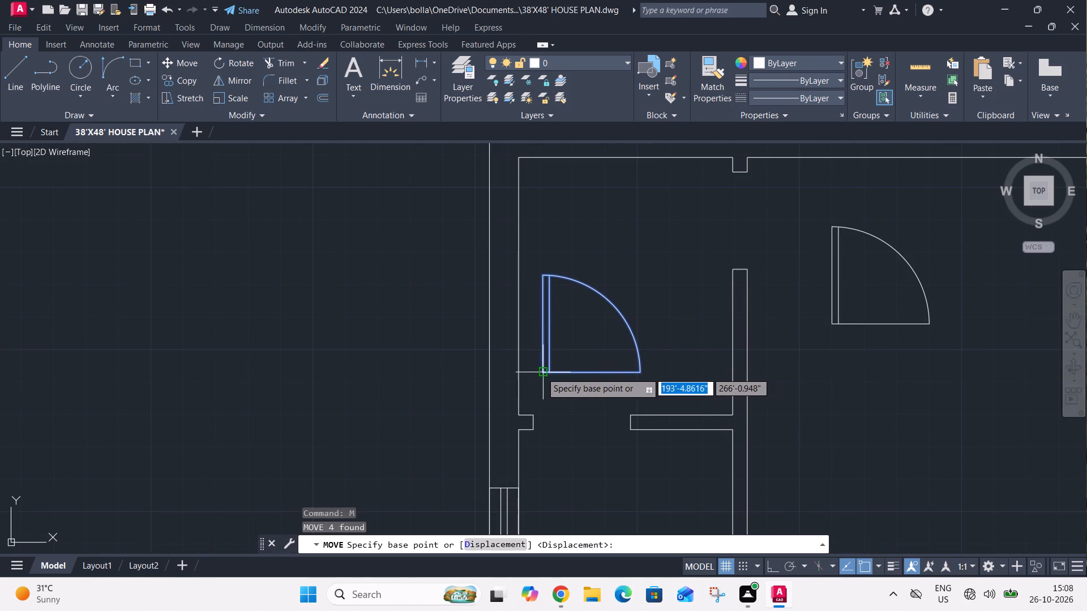
left_click(543, 371)
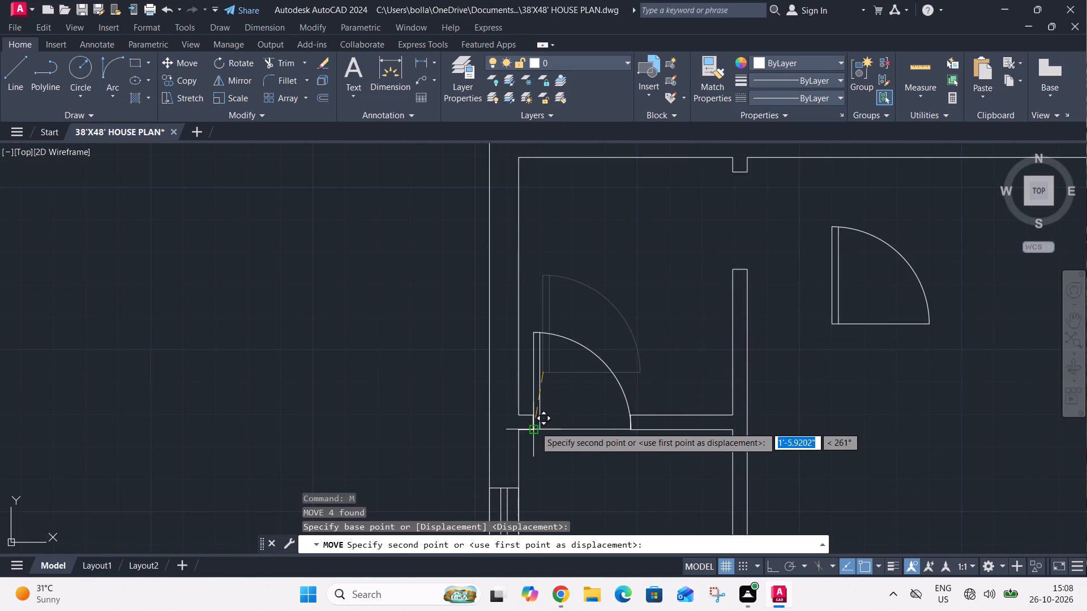
left_click(535, 427)
Align the large northwest room's loose door symbol with the northwest corner room's east doorway, hinged at the north jamb and scaled to the opening.
middle_click_drag(687, 361, 573, 420)
left_click_drag(690, 261, 694, 266)
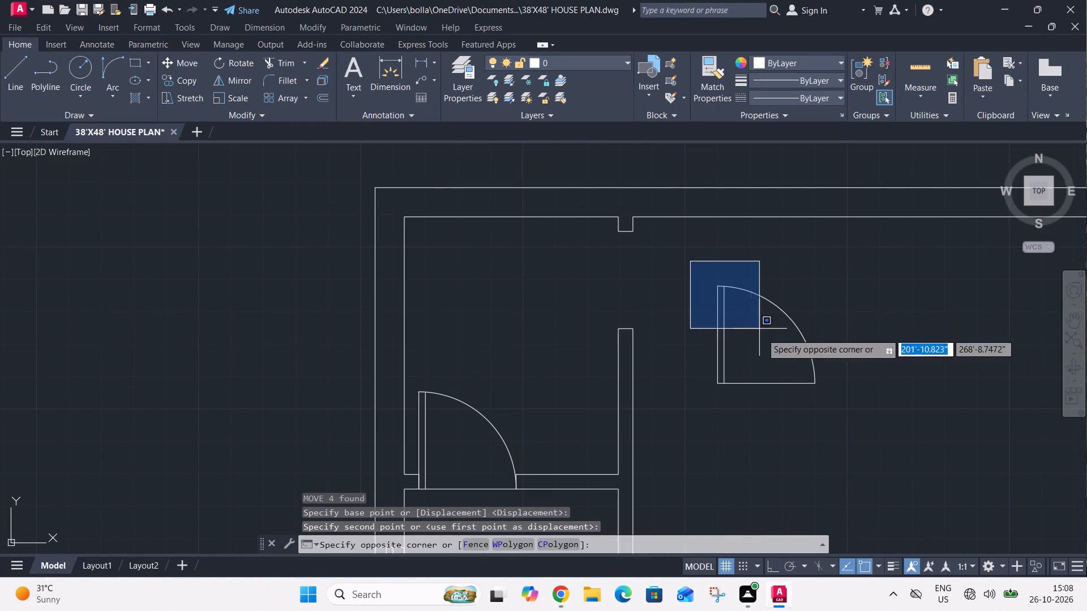
left_click(848, 415)
key("a")
key("l")
key("space")
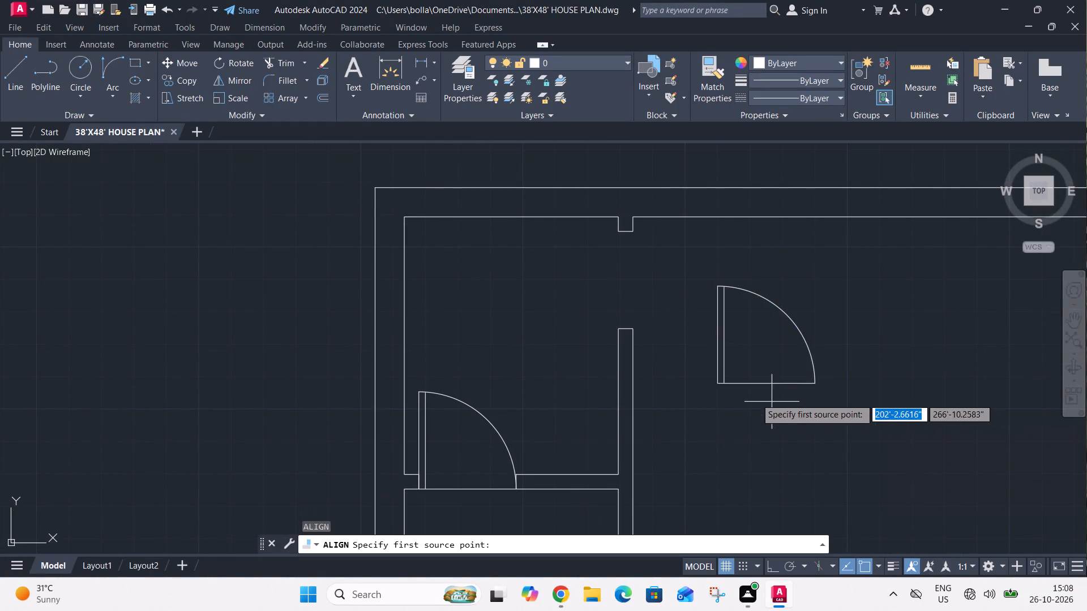
left_click(716, 384)
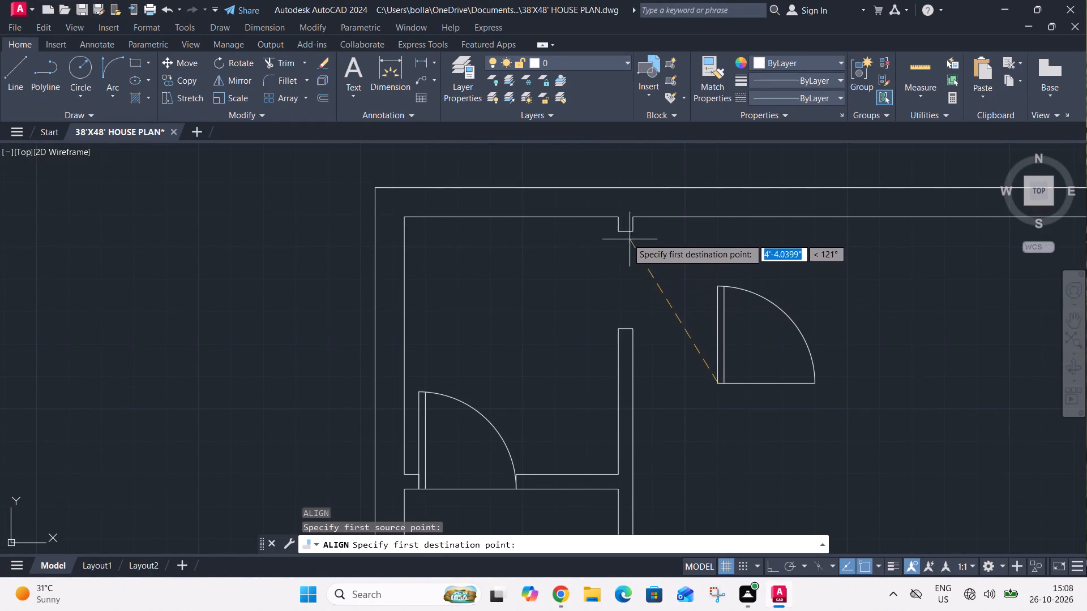
left_click(614, 230)
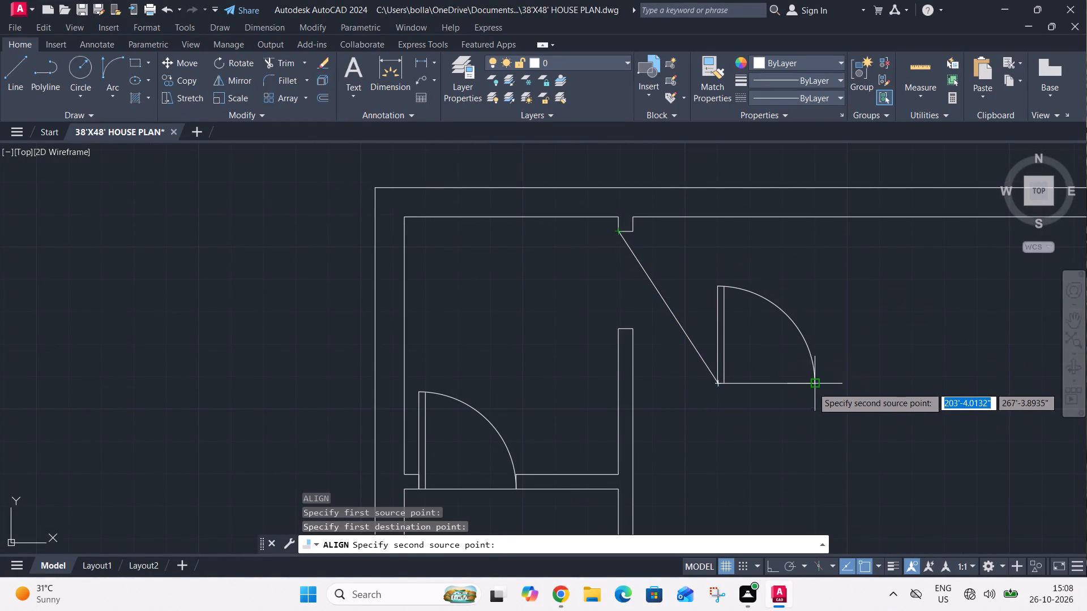
left_click(815, 384)
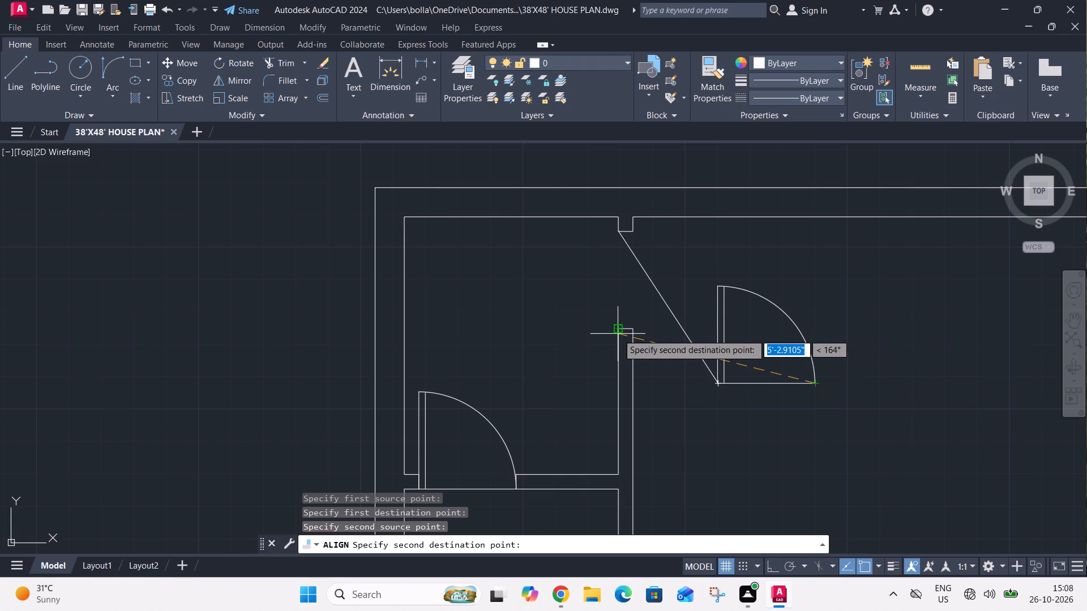
left_click(617, 332)
key("space")
left_click_drag(677, 388, 641, 349)
scroll(633, 303, "down", 1)
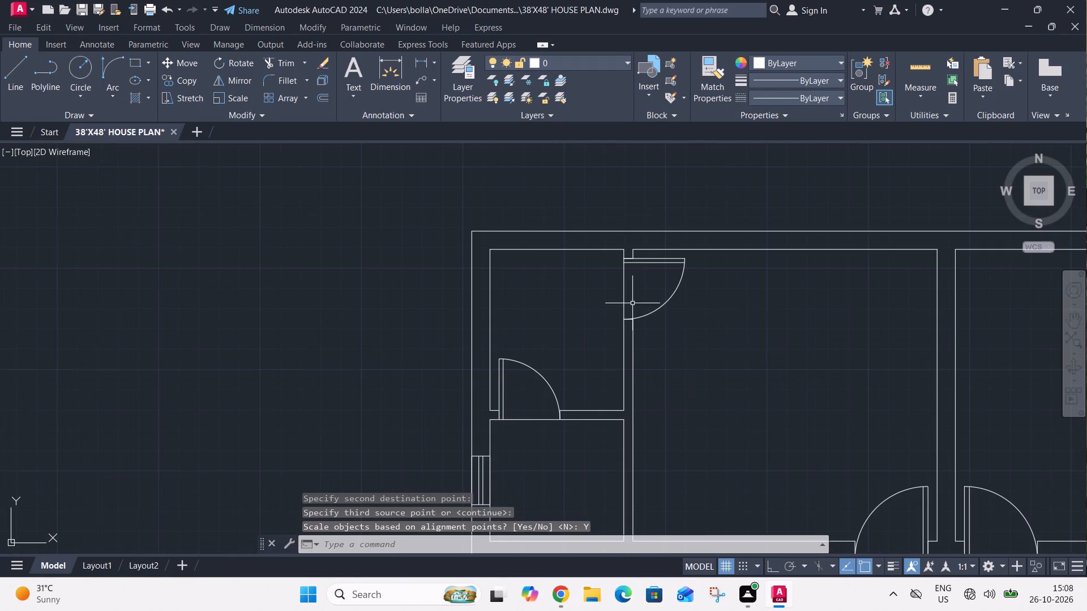
scroll(648, 257, "up", 1)
left_click(649, 255)
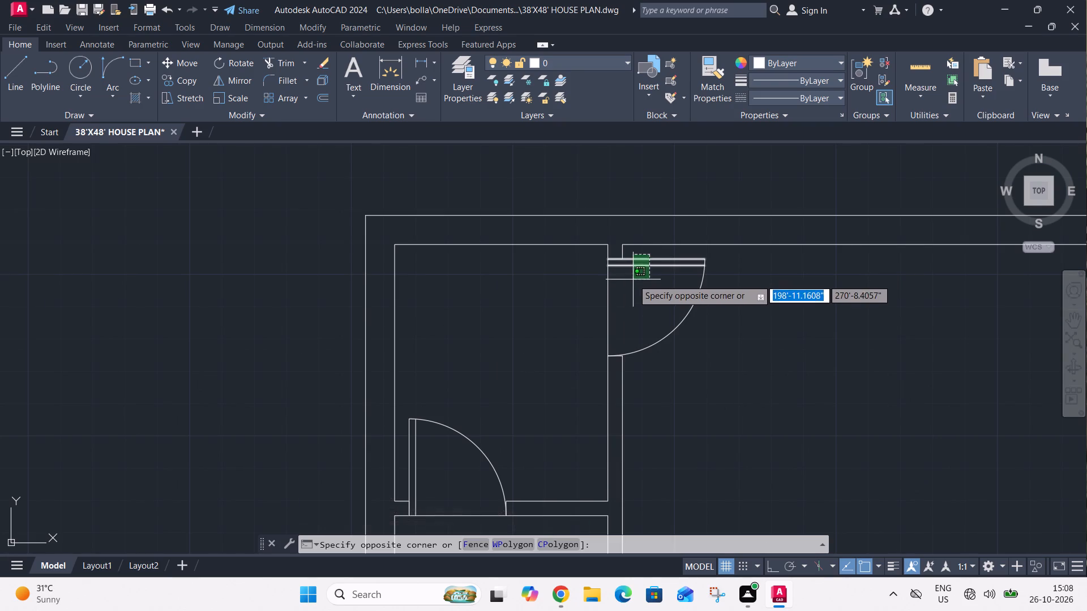
key("Escape")
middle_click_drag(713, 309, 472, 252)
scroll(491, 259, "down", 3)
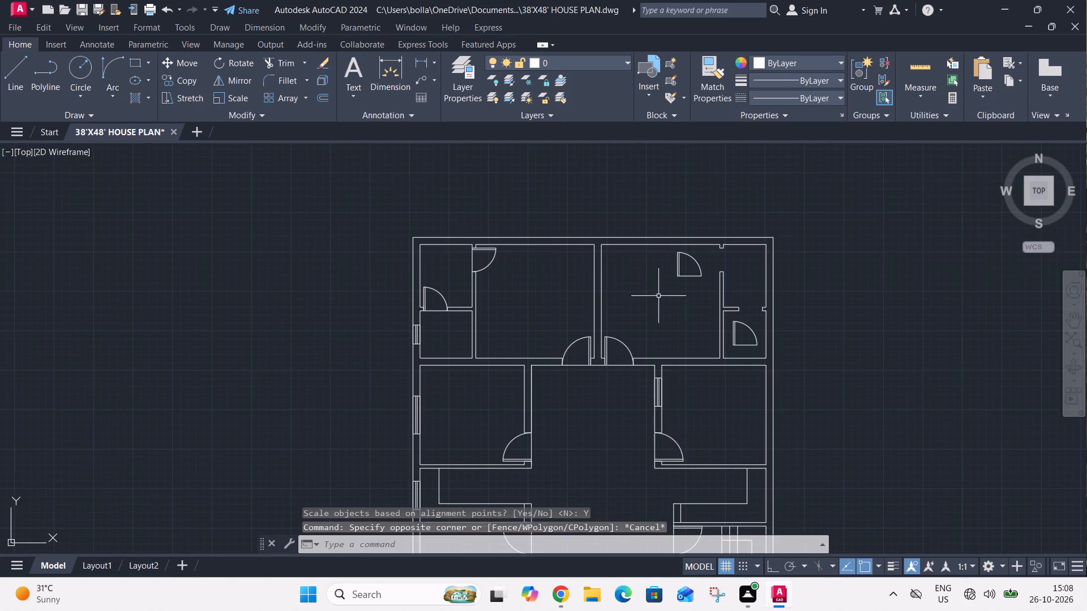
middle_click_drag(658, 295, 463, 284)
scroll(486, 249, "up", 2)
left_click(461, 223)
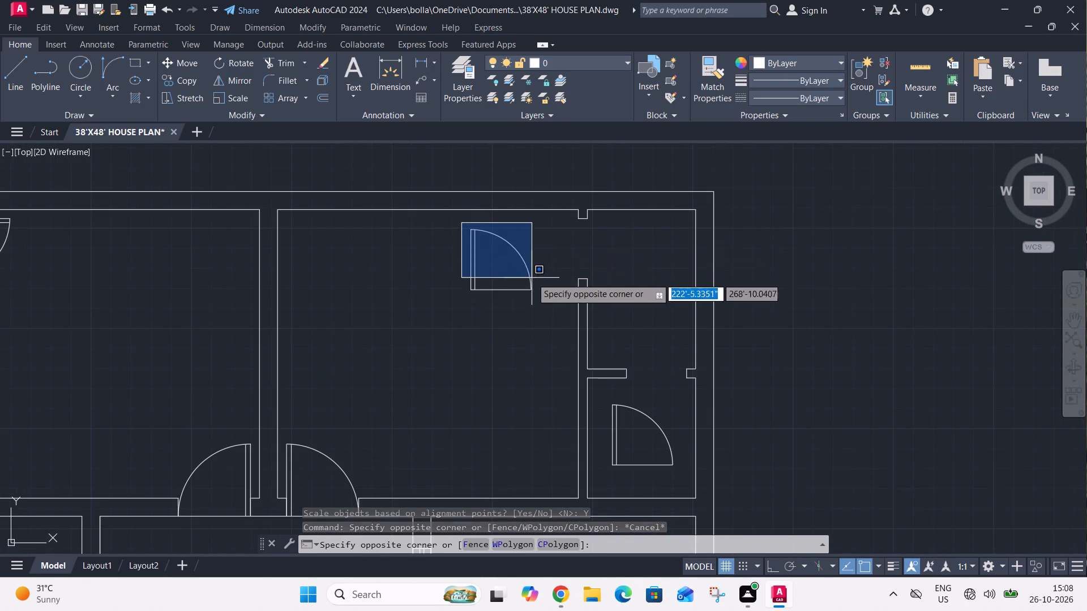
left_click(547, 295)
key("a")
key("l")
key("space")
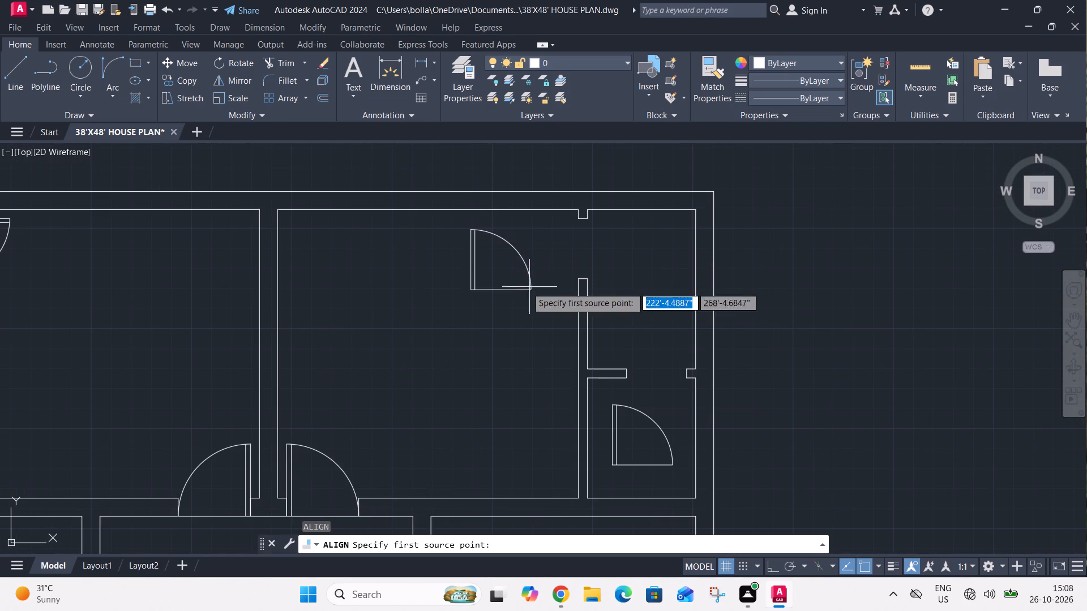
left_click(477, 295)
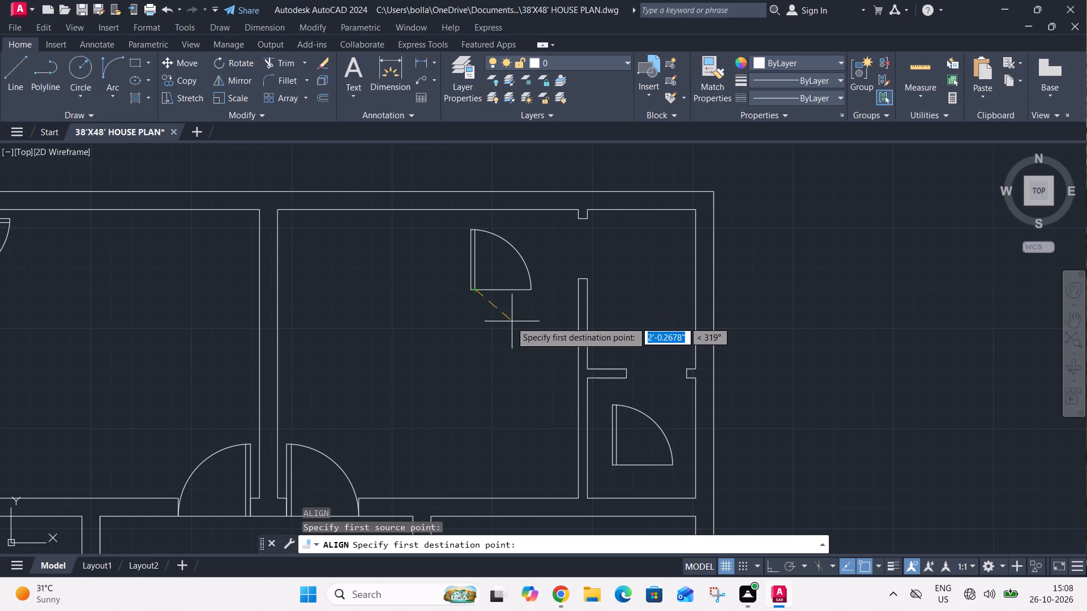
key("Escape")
Align the large northeast room's loose door symbol with the northeast corner room's west doorway, hinged at the north jamb and scaled to the opening.
left_click(460, 221)
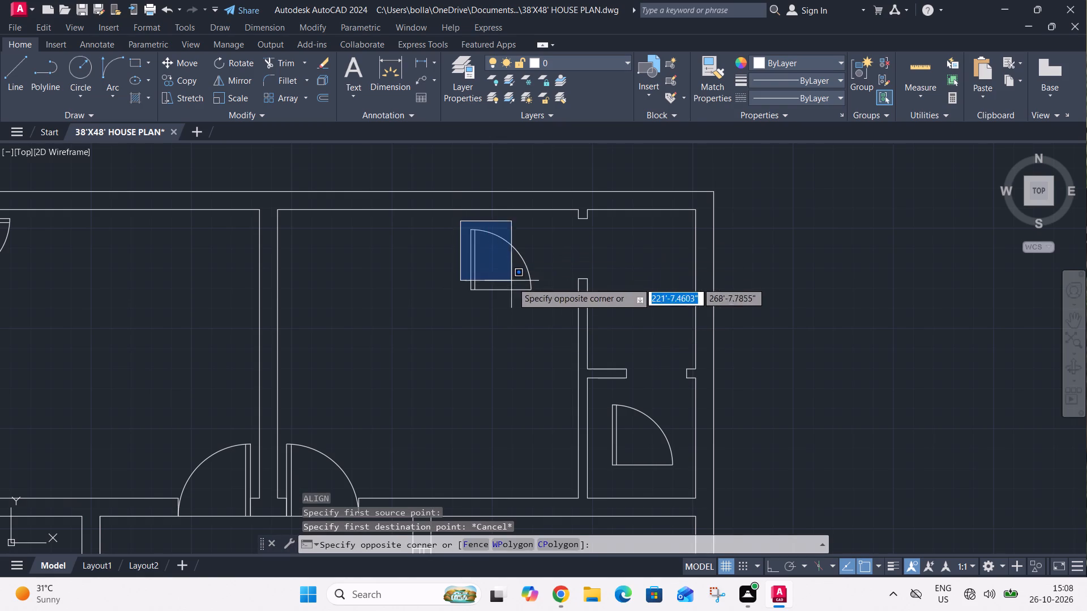
left_click(523, 301)
left_click(455, 220)
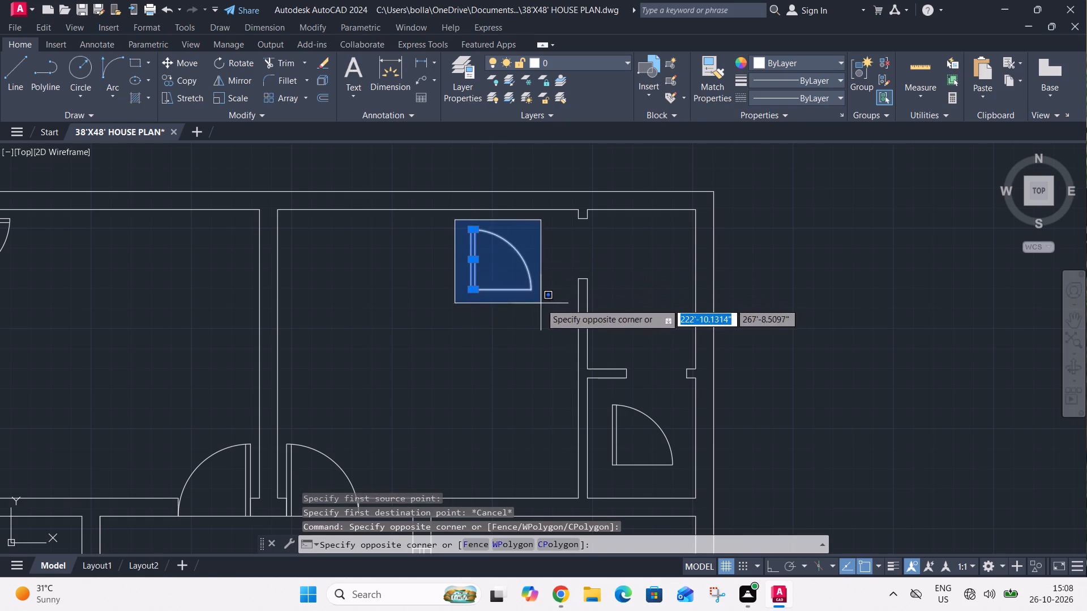
left_click(541, 304)
type("AL")
key("space")
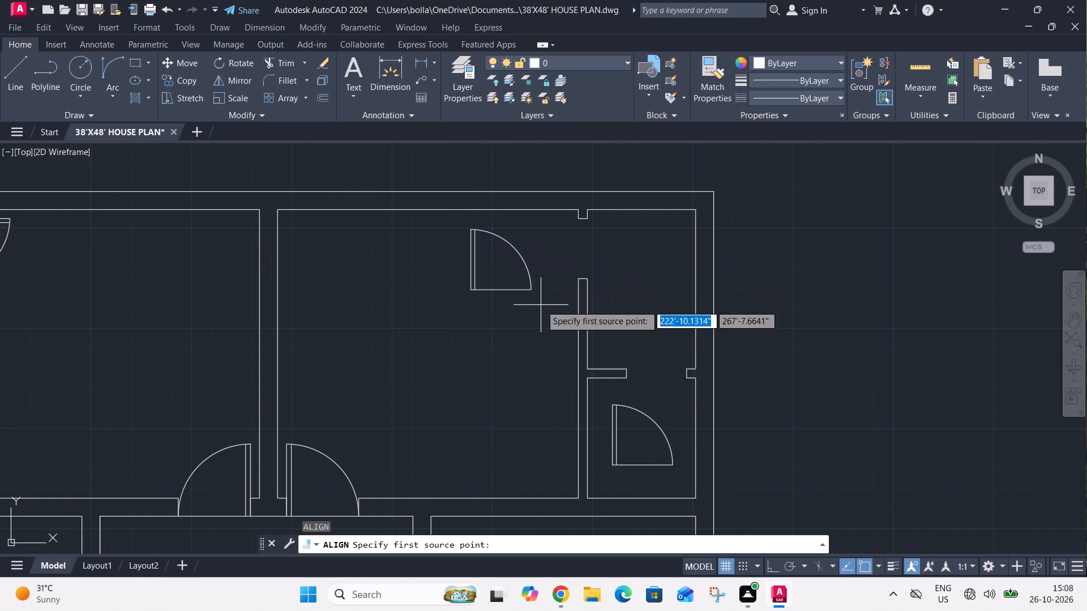
left_click(471, 289)
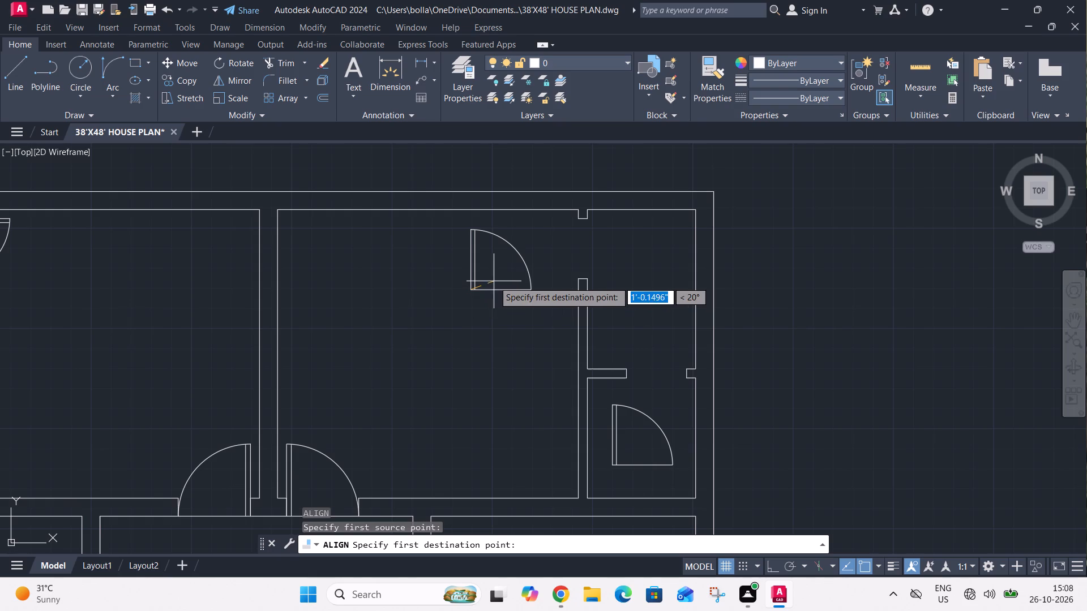
left_click(590, 218)
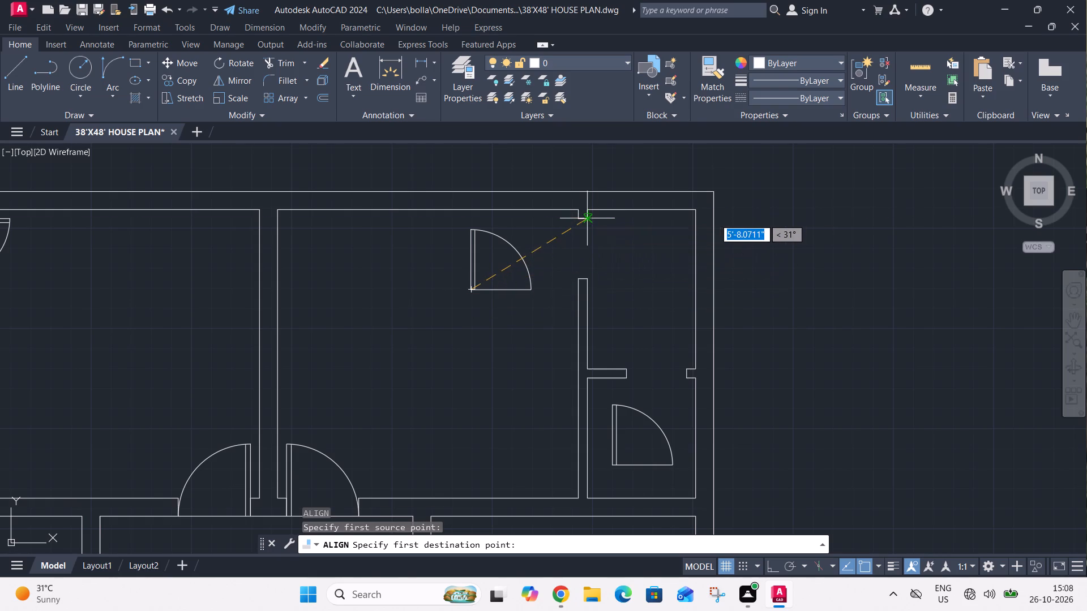
left_click(530, 290)
left_click(589, 278)
key("space")
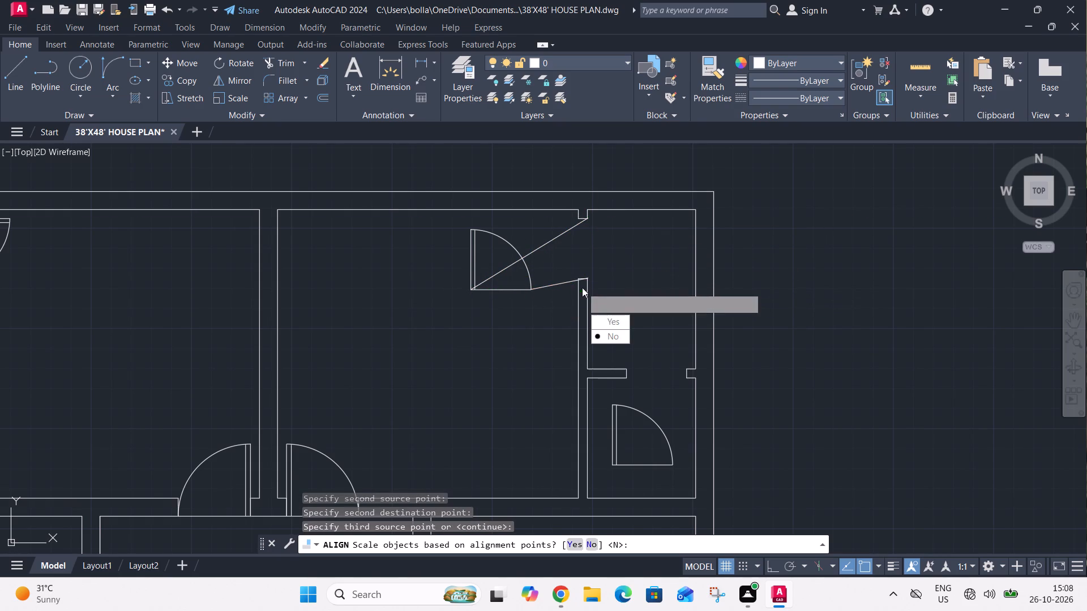
left_click_drag(600, 321, 580, 282)
Mirror the northeast corner room's west door across its doorway line into the large northeast room, erasing the source objects.
scroll(615, 219, "up", 2)
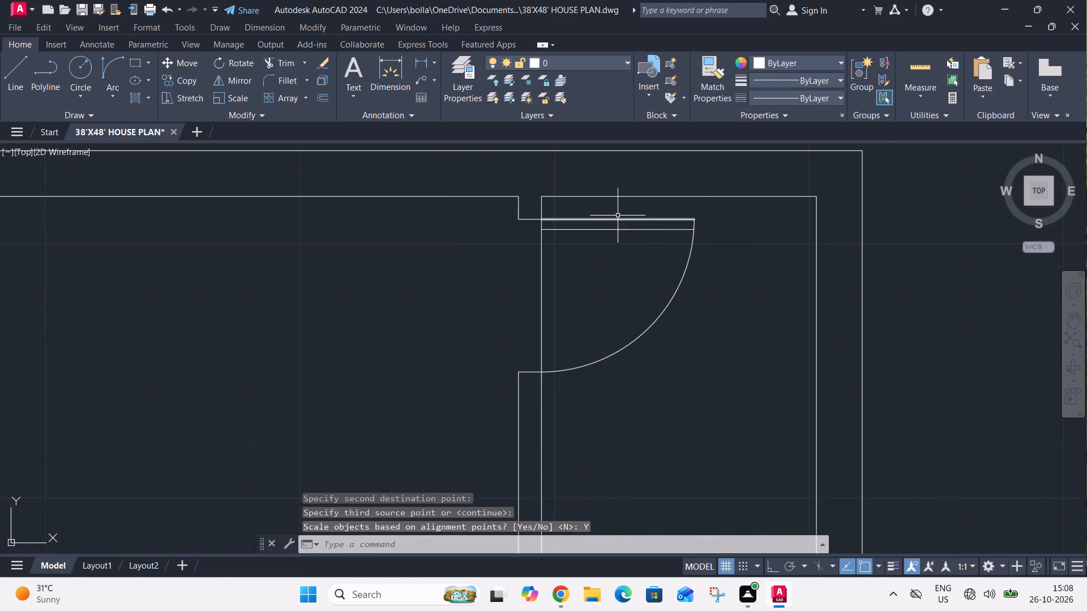
left_click(618, 214)
left_click(555, 273)
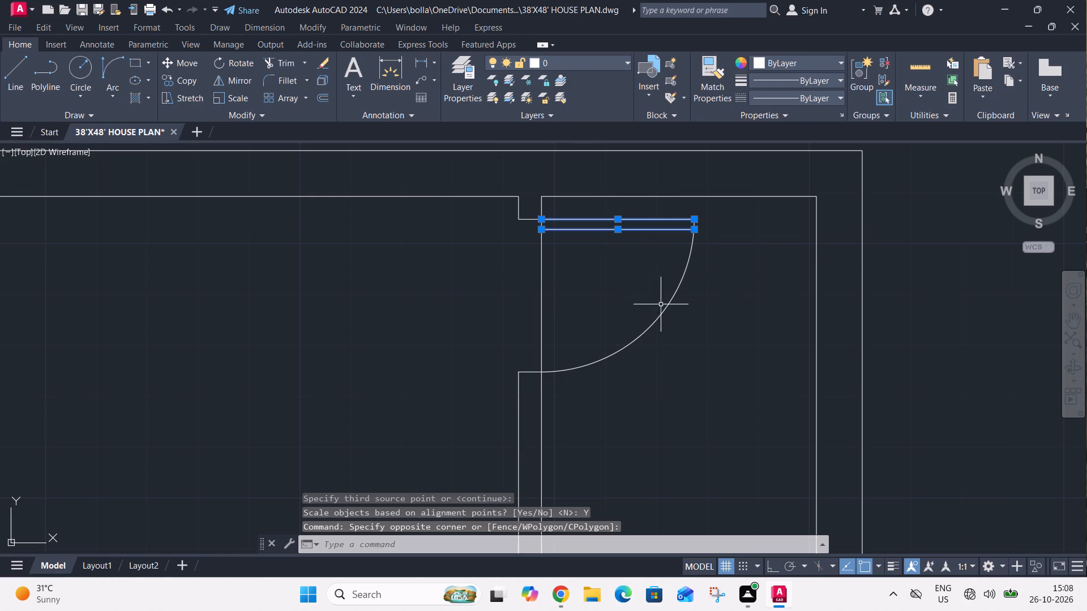
left_click(670, 310)
left_click(528, 302)
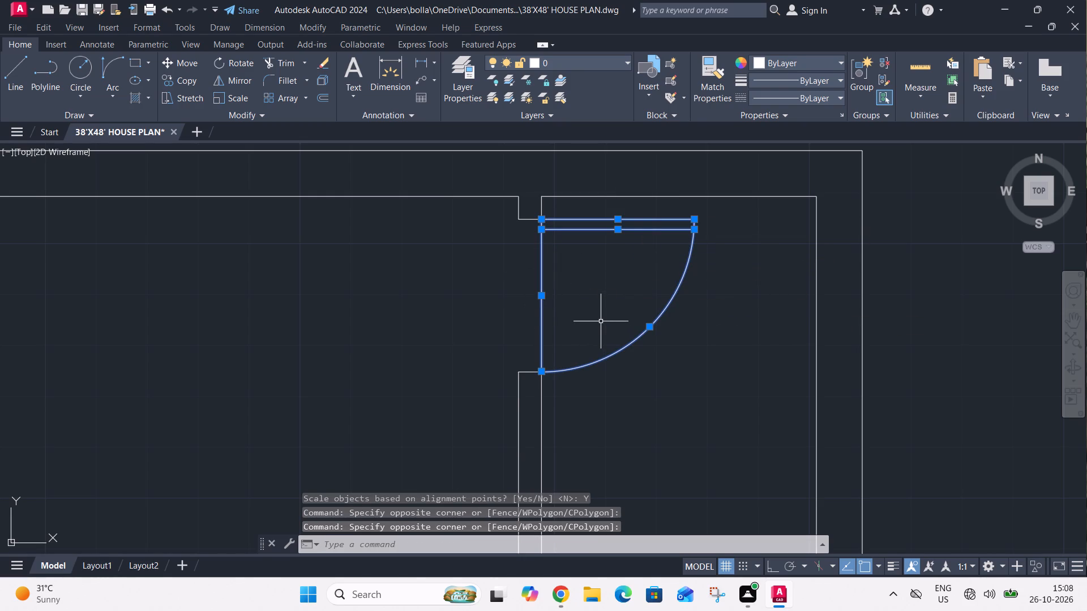
key("m")
key("i")
key("space")
left_click_drag(544, 368, 548, 341)
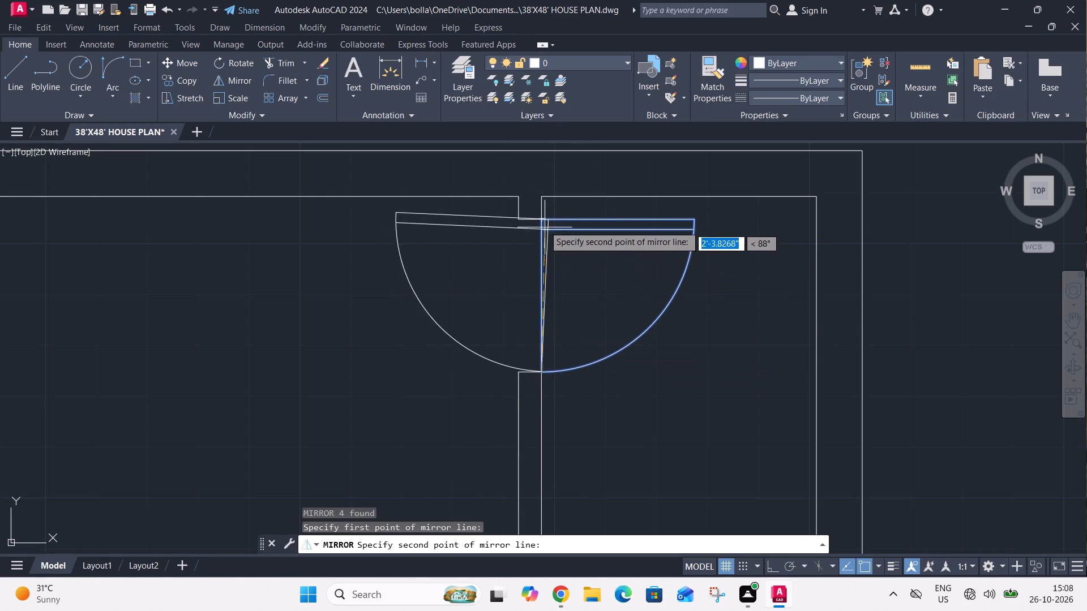
left_click(542, 214)
left_click_drag(567, 253, 542, 214)
Align the loose door symbol south of the northeast corner room with that room's south doorway, hinged at the east jamb and scaled to the opening.
scroll(543, 208, "down", 5)
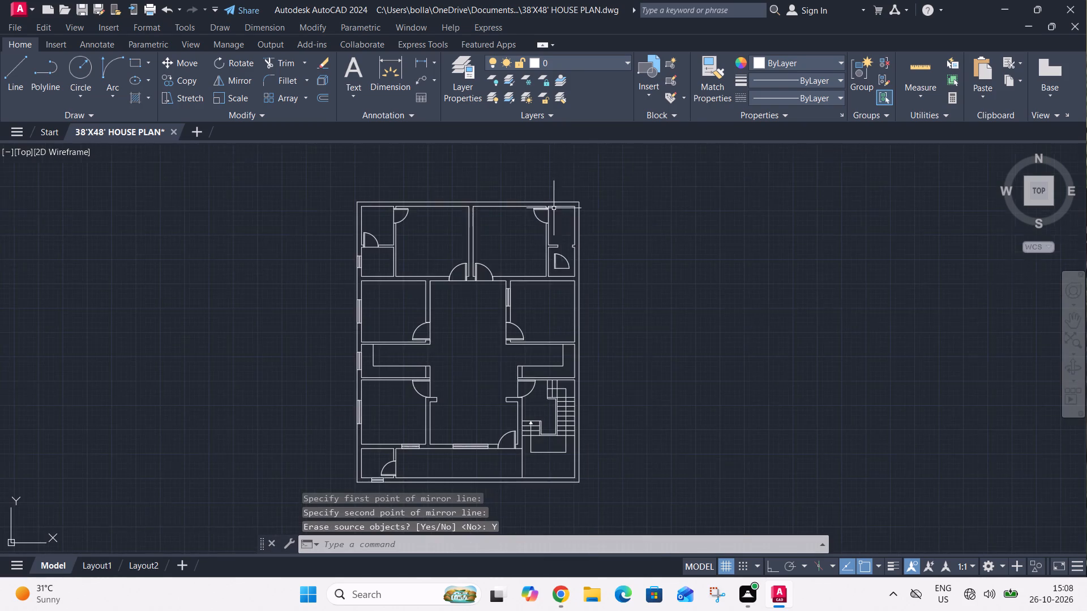
scroll(554, 260, "up", 3)
left_click(540, 227)
left_click(613, 303)
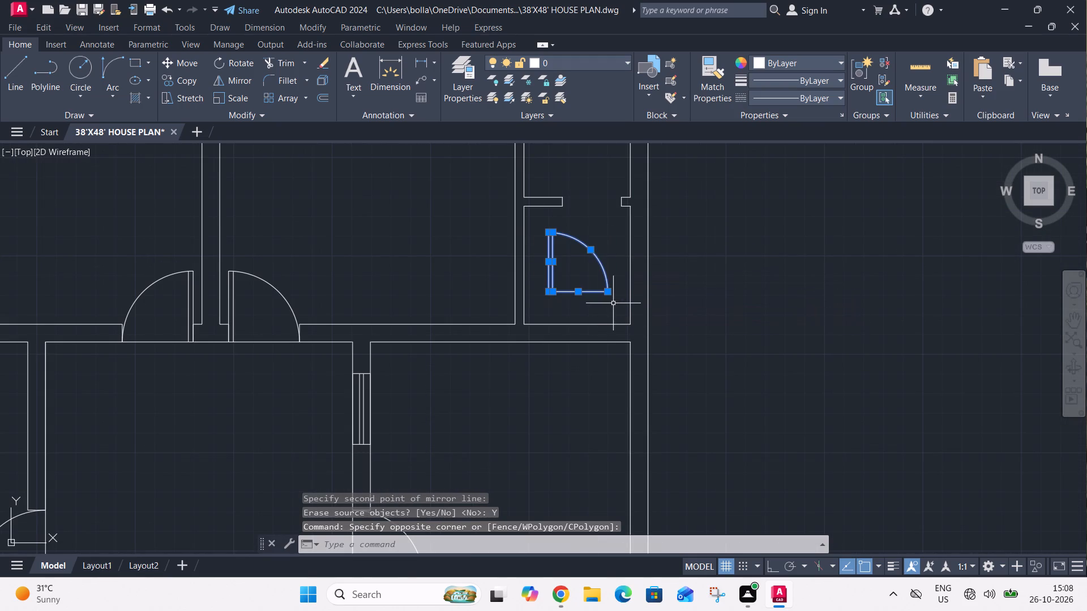
key("a")
key("l")
key("space")
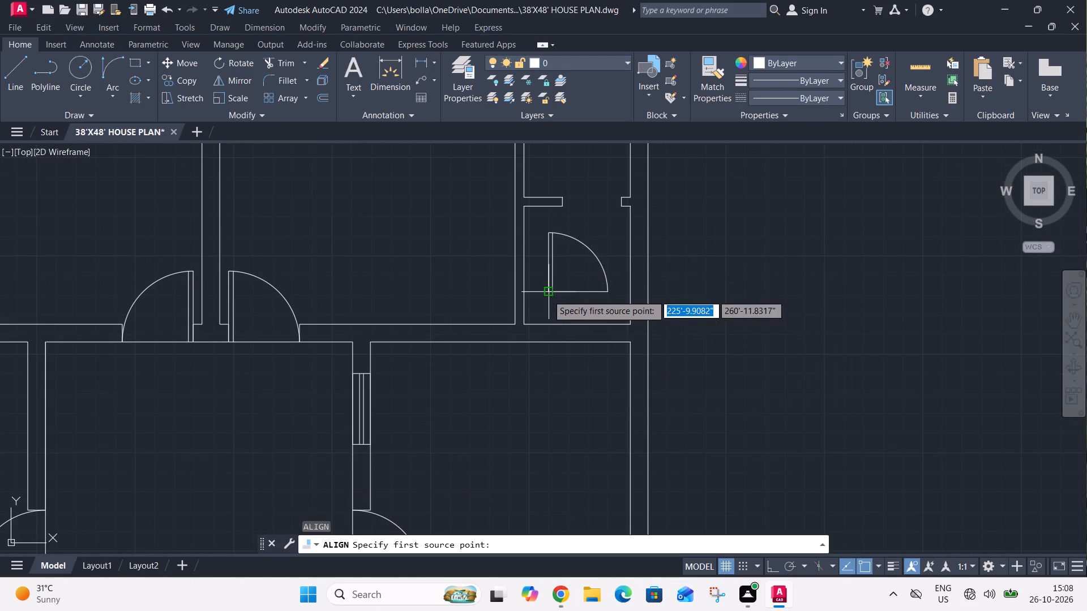
left_click(547, 294)
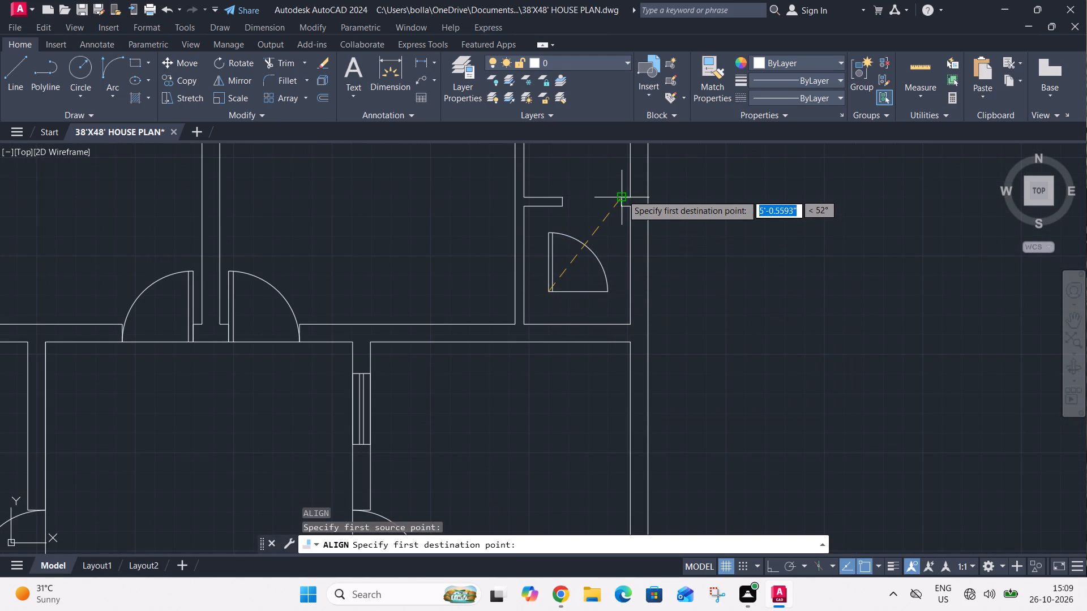
left_click(622, 195)
left_click_drag(610, 292, 609, 268)
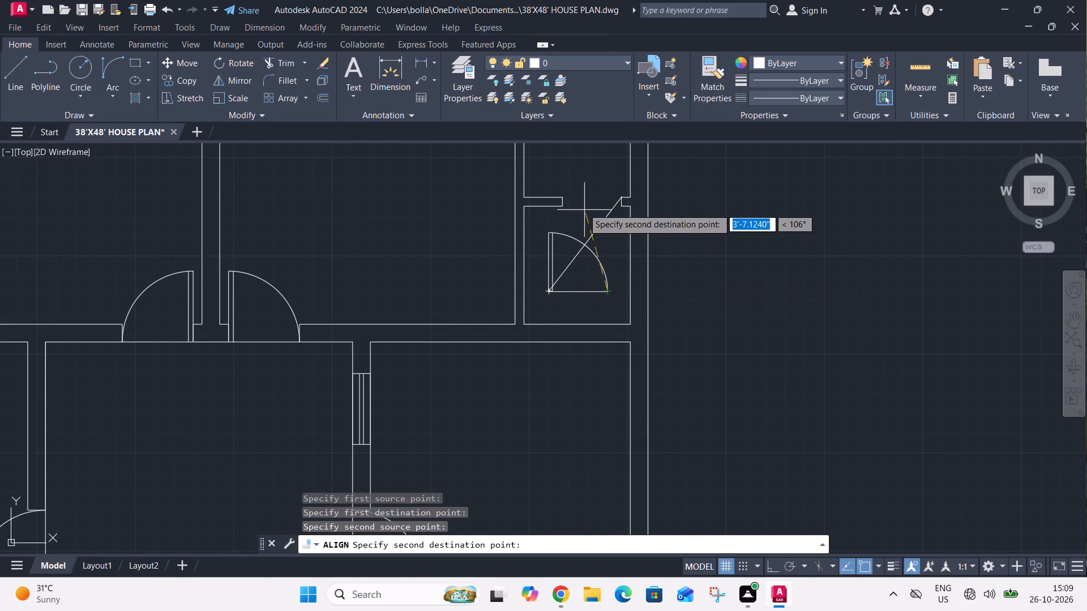
left_click(564, 196)
key("space")
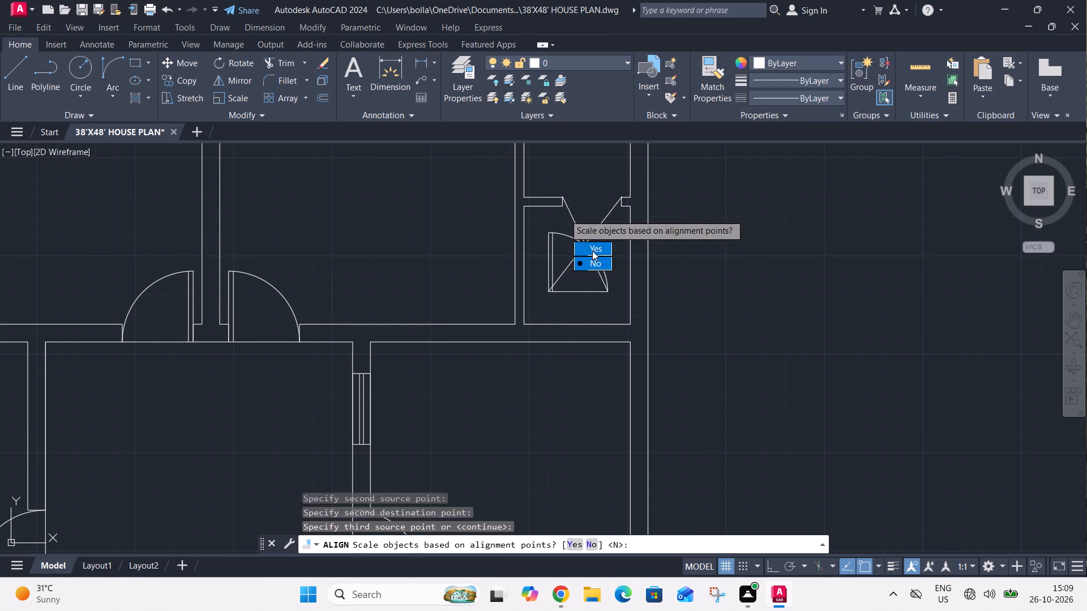
left_click_drag(592, 251, 566, 215)
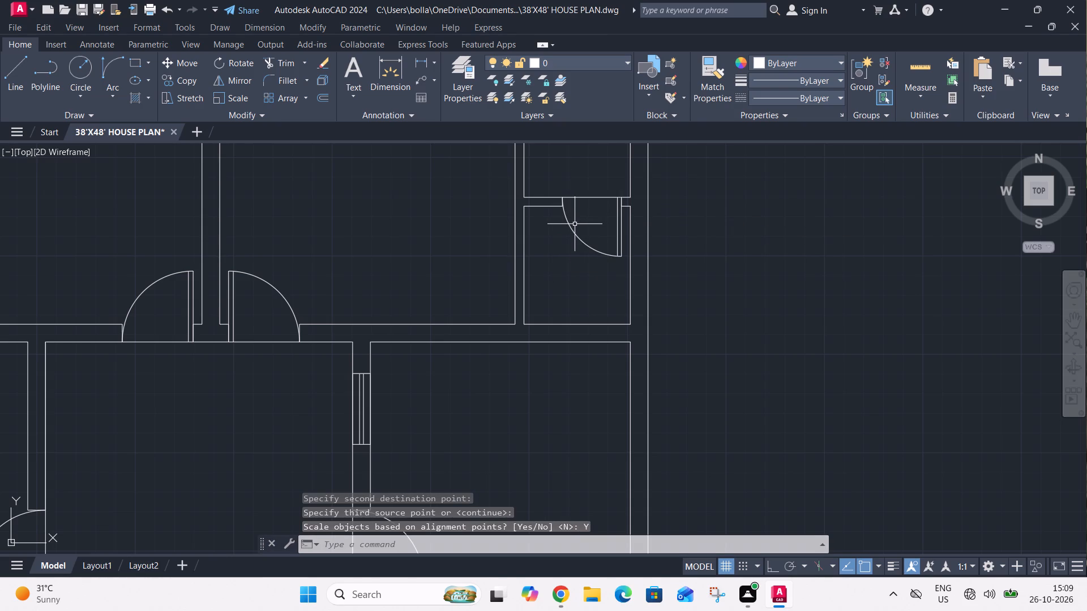
Mirror the northeast corner room's south door across its doorway line into the corner room, erasing the source objects.
scroll(589, 191, "up", 2)
left_click(588, 188)
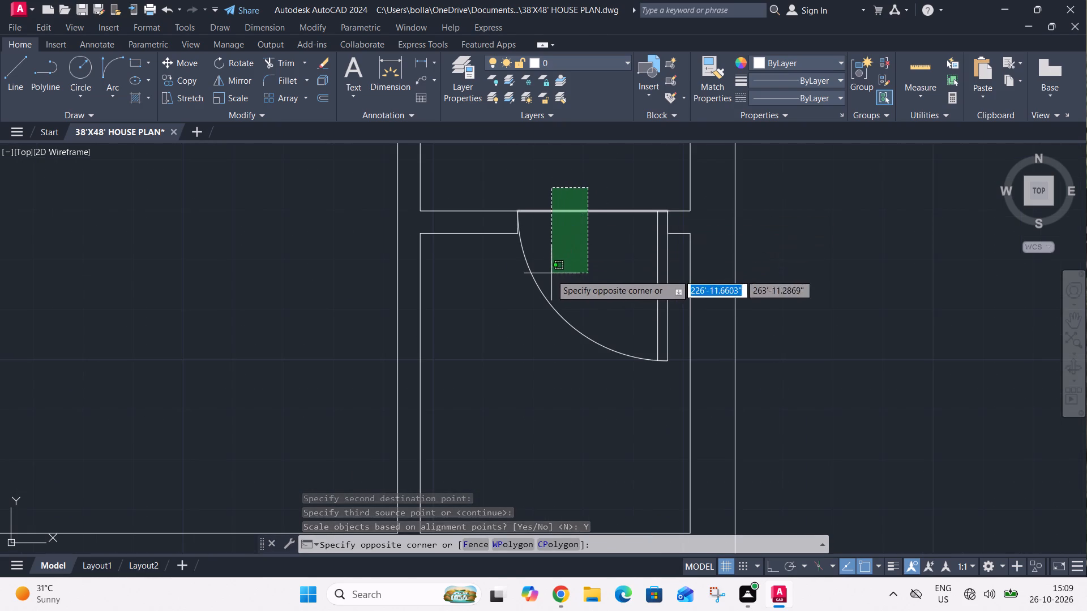
left_click(532, 295)
left_click(671, 290)
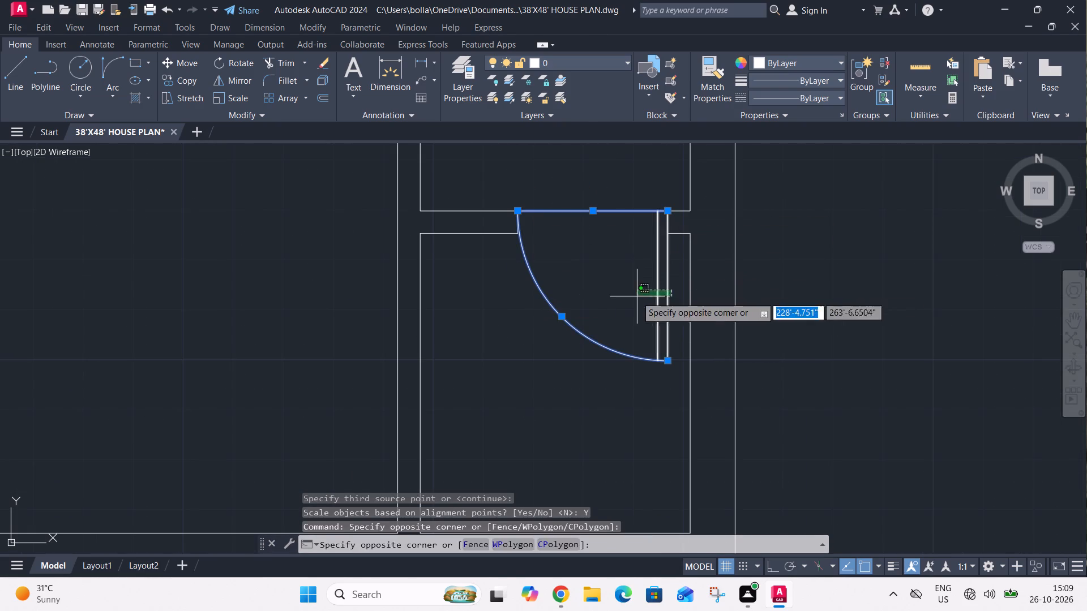
left_click(636, 296)
key("m")
key("i")
key("space")
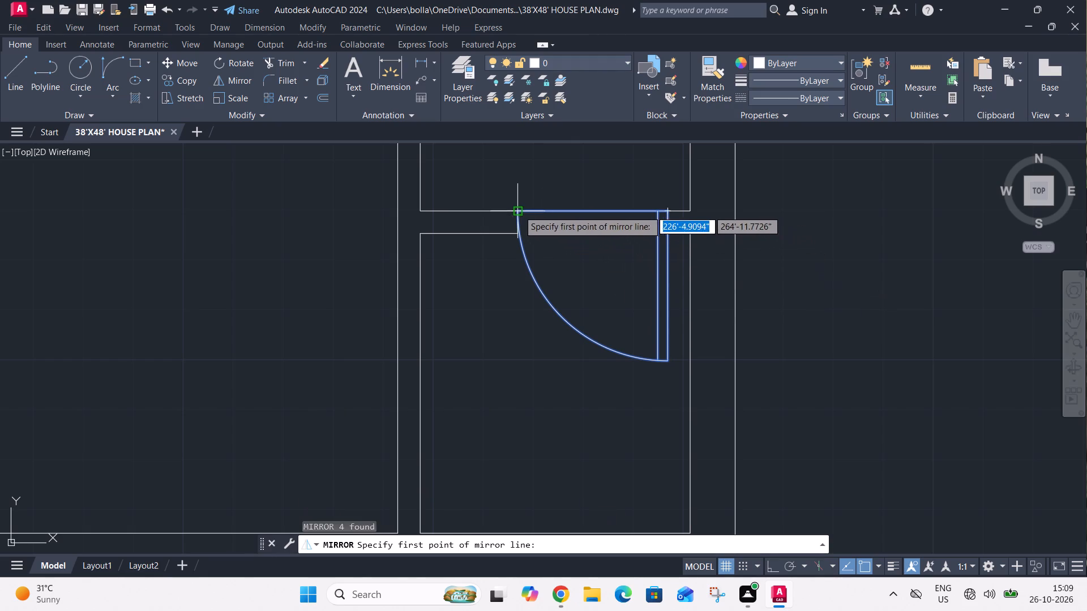
left_click(518, 210)
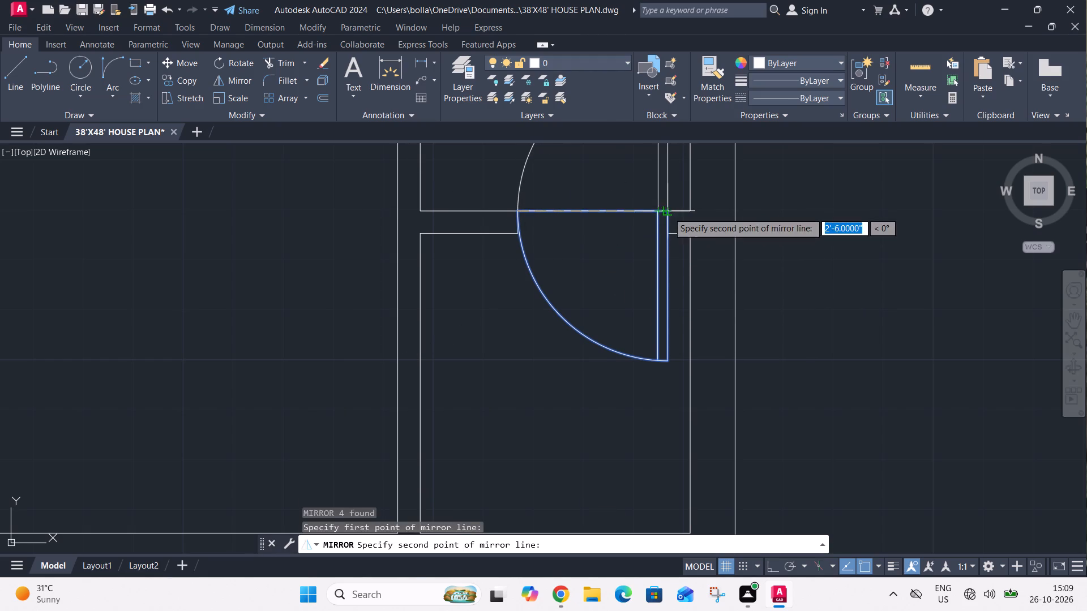
left_click(668, 212)
left_click_drag(691, 246, 668, 212)
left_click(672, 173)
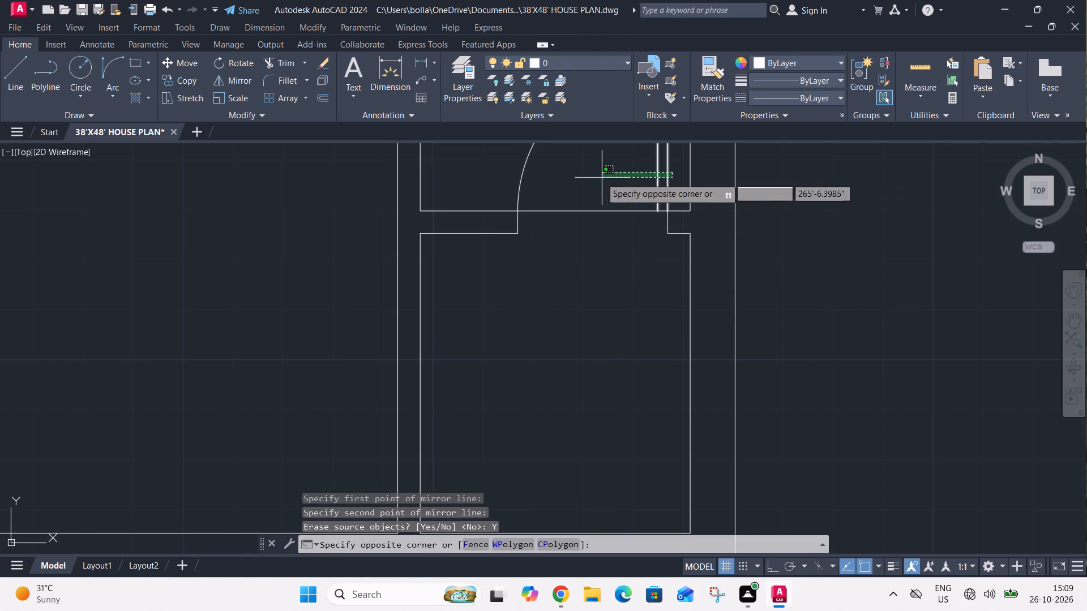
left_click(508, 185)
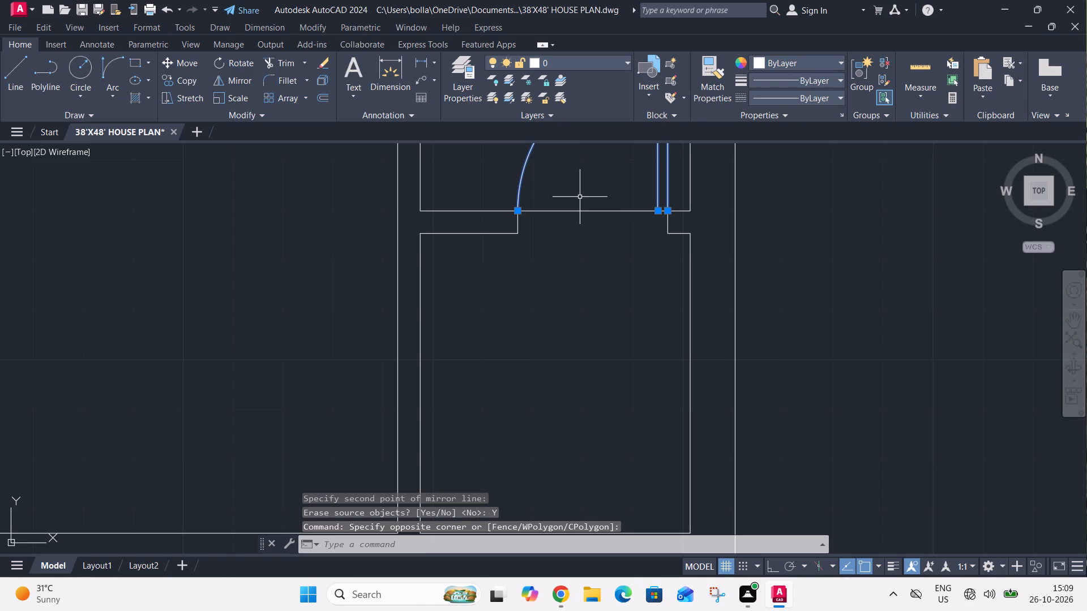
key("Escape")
Move the northeast corner room's south door 4.5" south, placing its hinge corner on the east jamb's south corner.
scroll(575, 210, "down", 2)
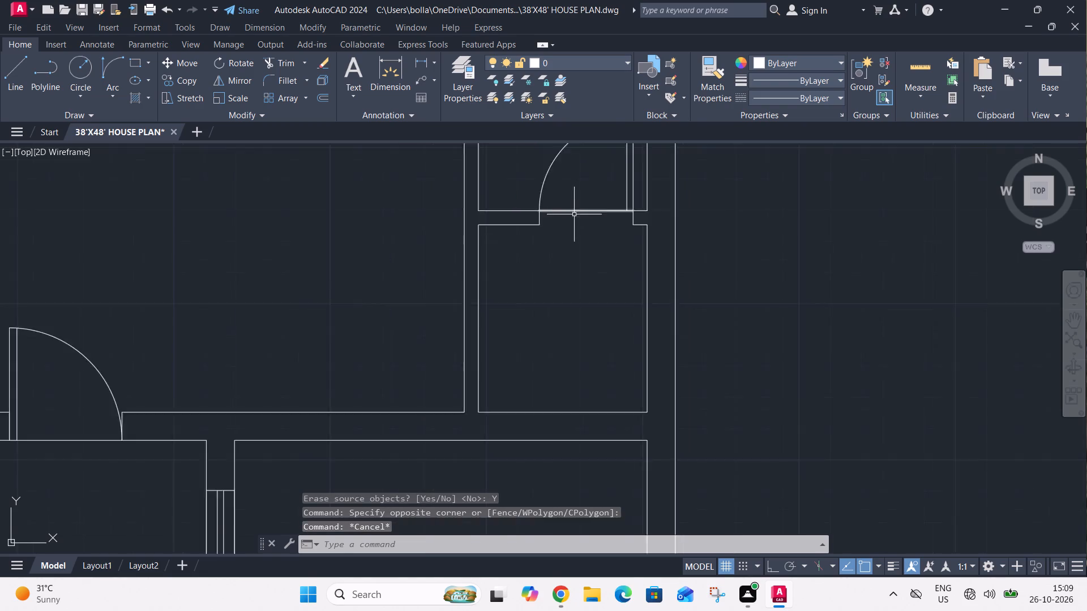
scroll(574, 217, "down", 2)
middle_click_drag(572, 232, 545, 265)
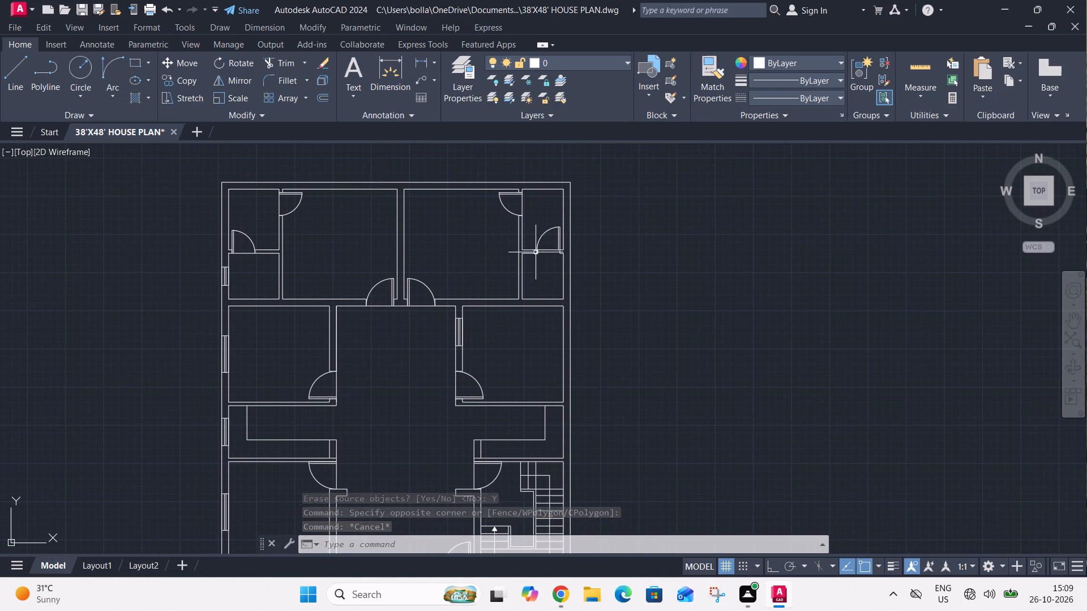
scroll(553, 241, "up", 4)
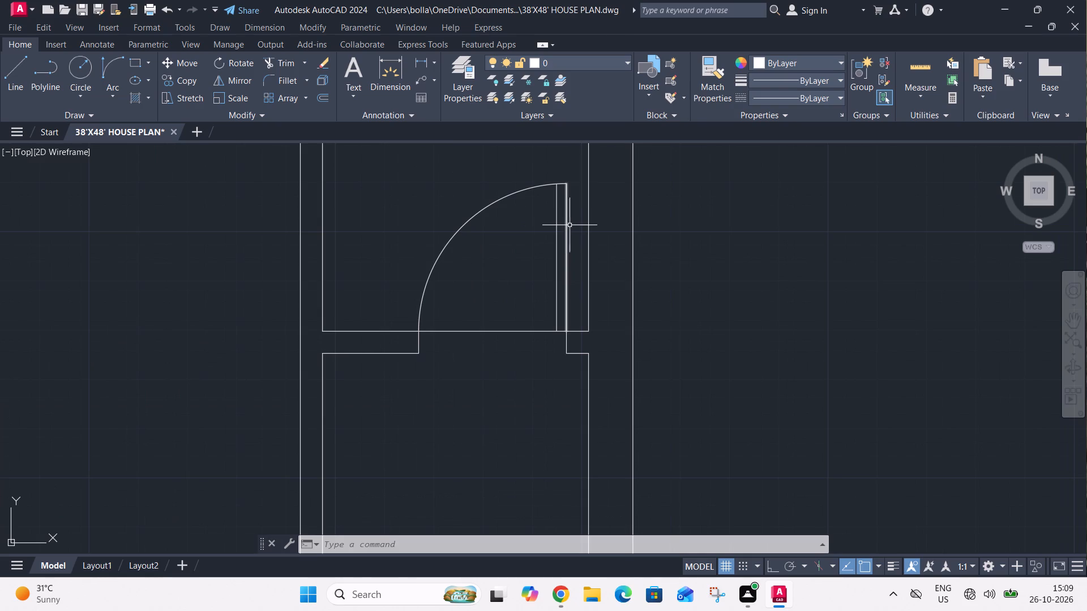
left_click(571, 225)
left_click(421, 267)
left_click(497, 313)
left_click(469, 352)
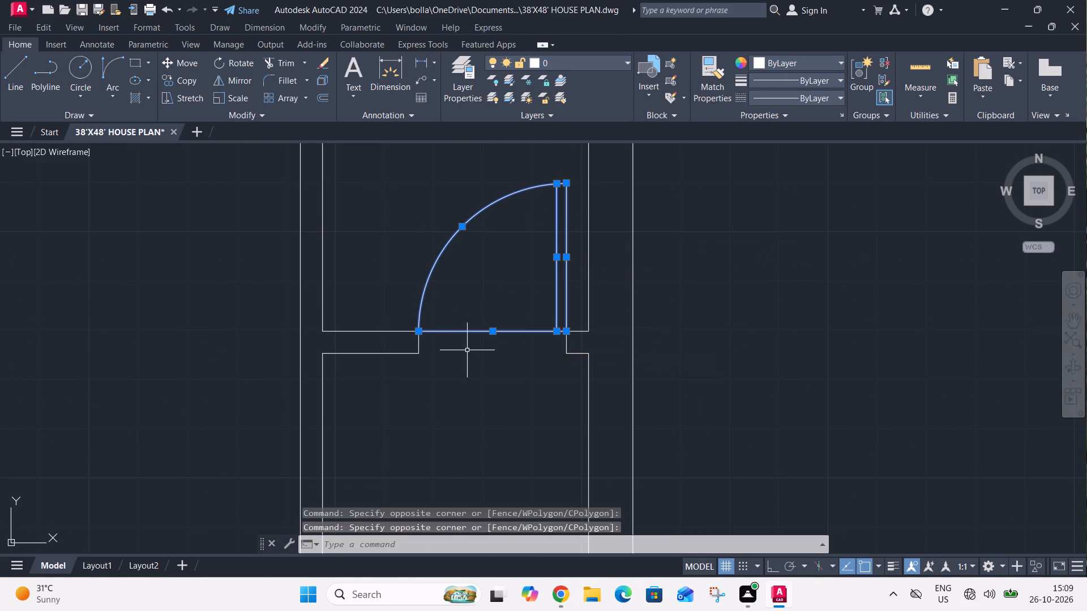
key("m")
key("space")
left_click(563, 330)
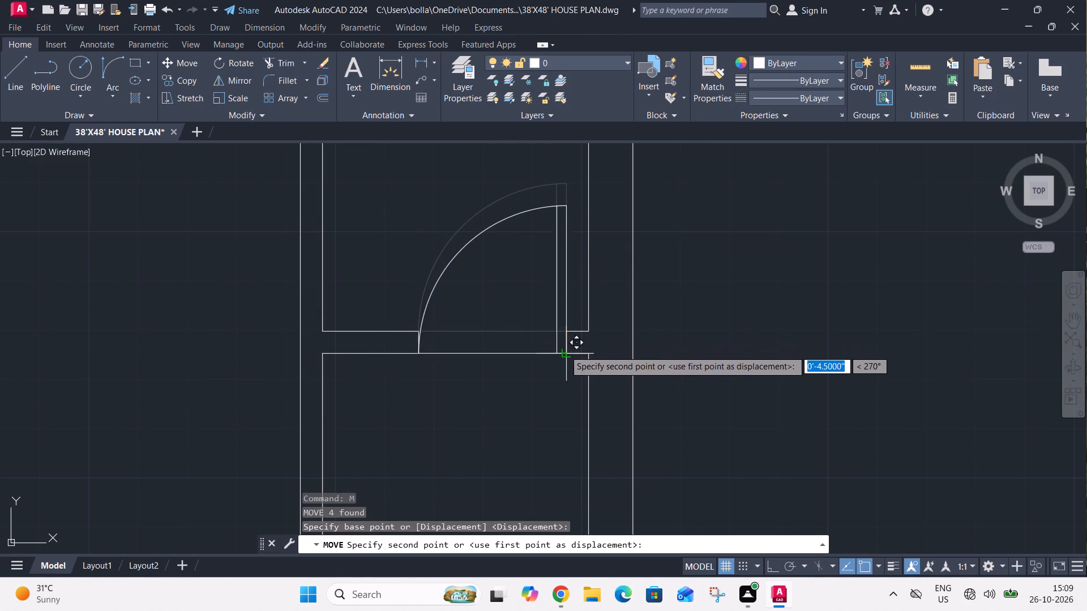
left_click(565, 351)
Add the single-line text "O.T.S" at 0 rotation in the northern part of the northwest corner room.
scroll(577, 325, "down", 4)
middle_click_drag(619, 324, 558, 277)
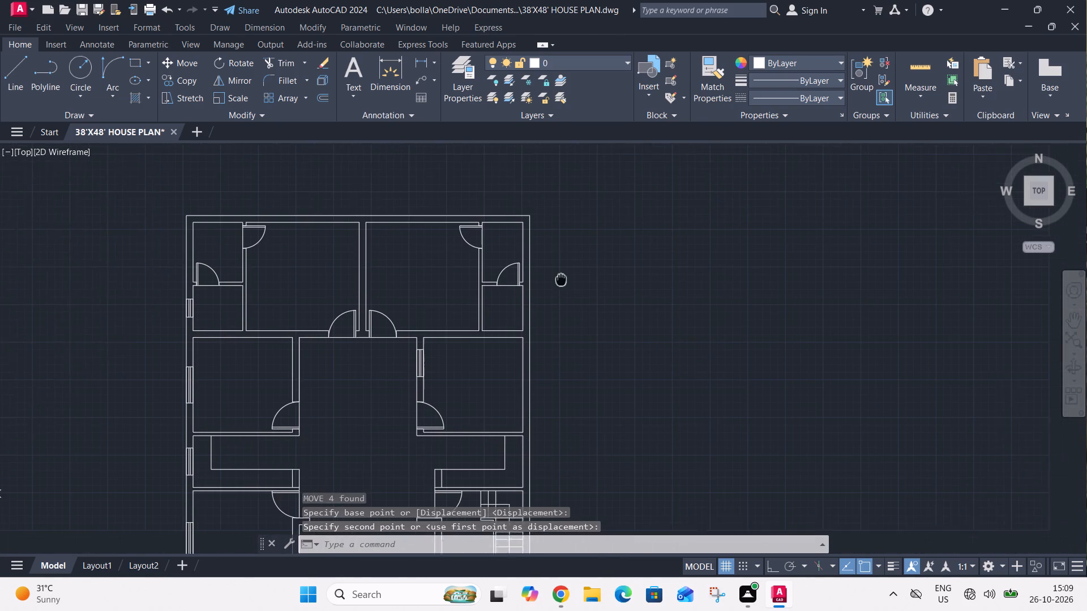
middle_click_drag(558, 277, 555, 277)
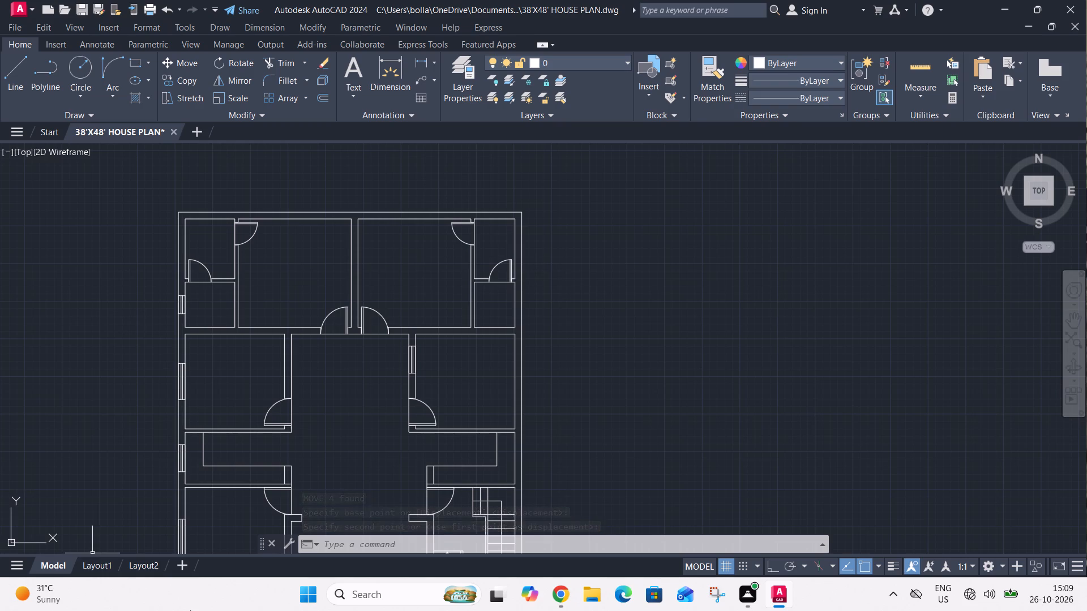
left_click(363, 92)
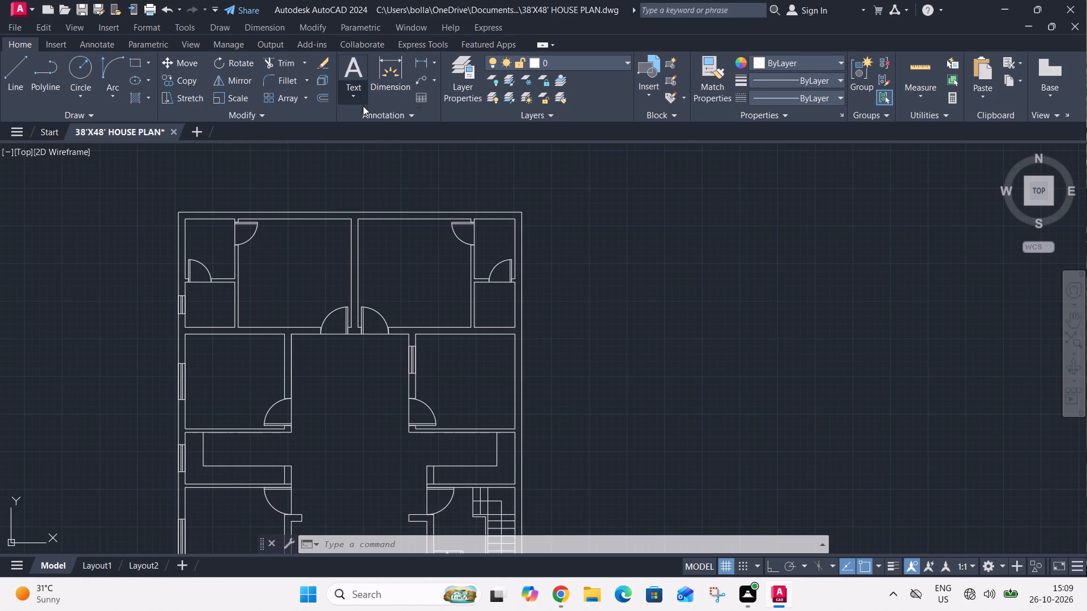
left_click(372, 144)
scroll(238, 222, "up", 1)
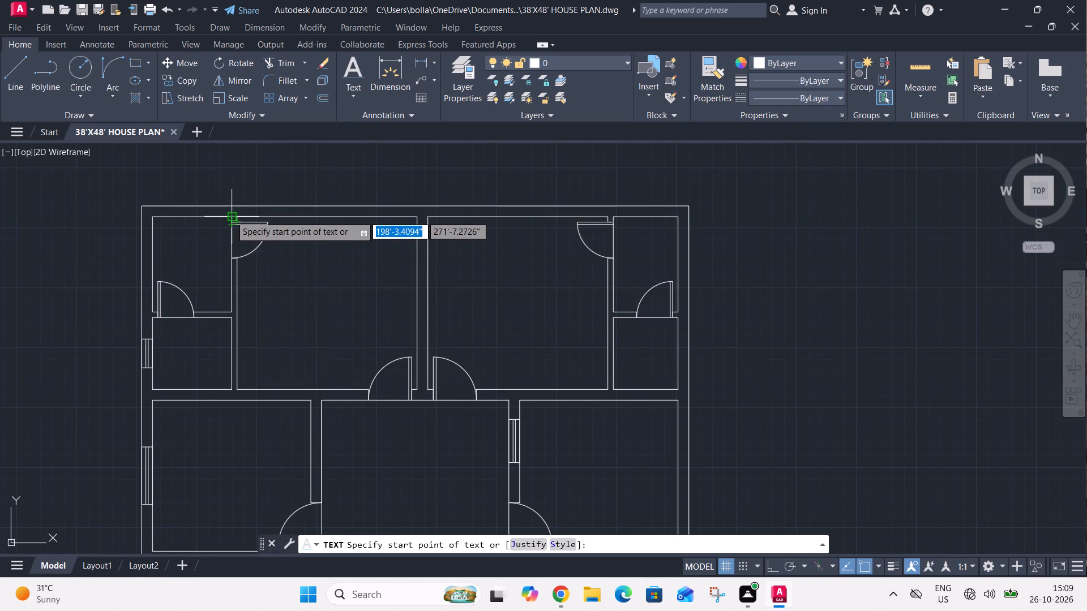
scroll(186, 230, "up", 3)
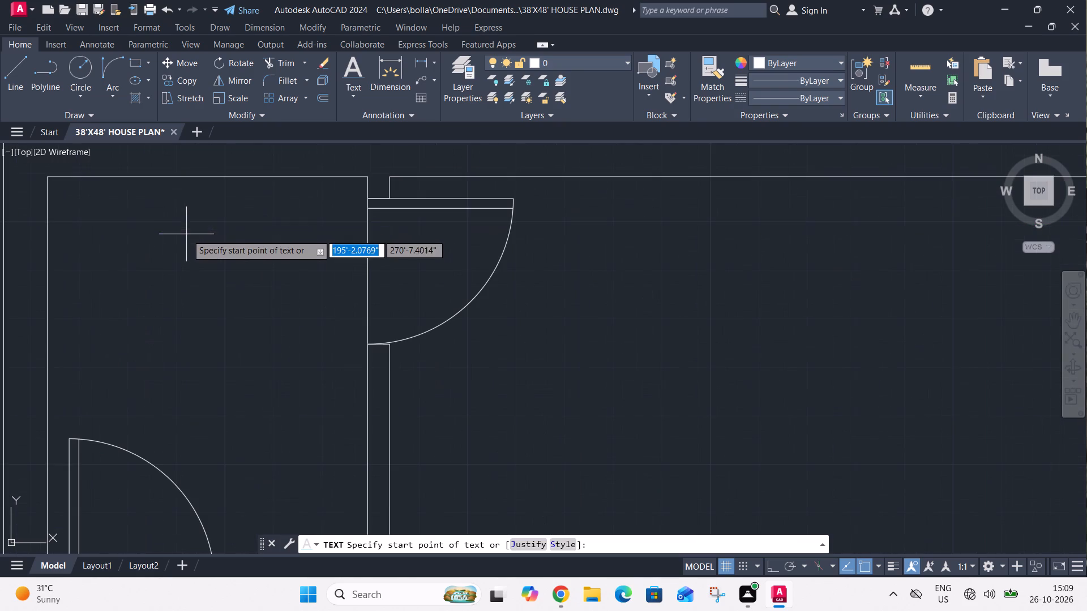
left_click(144, 250)
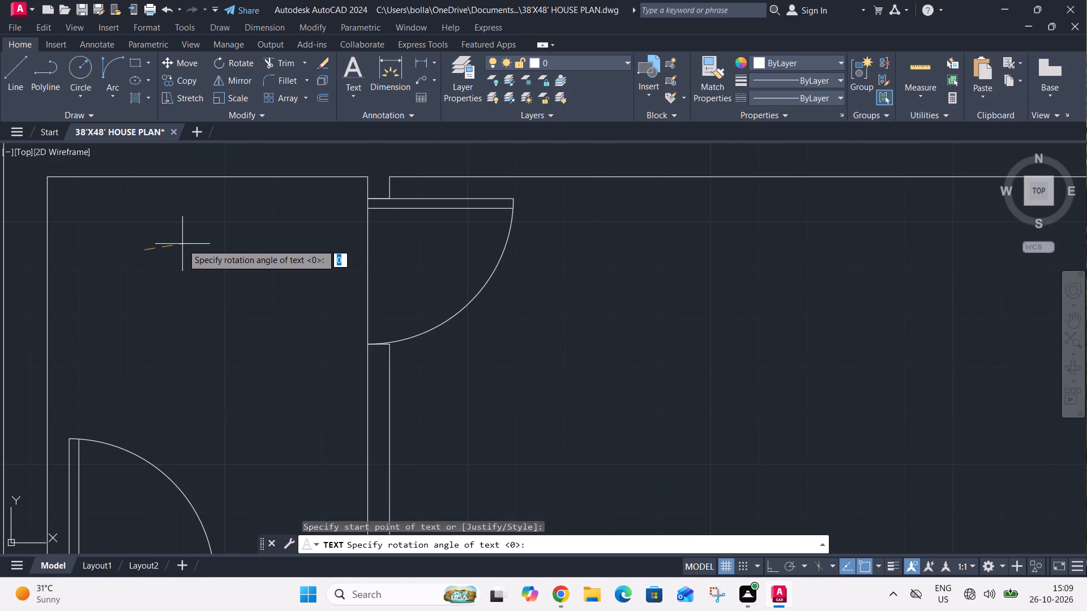
key("0")
key("Return")
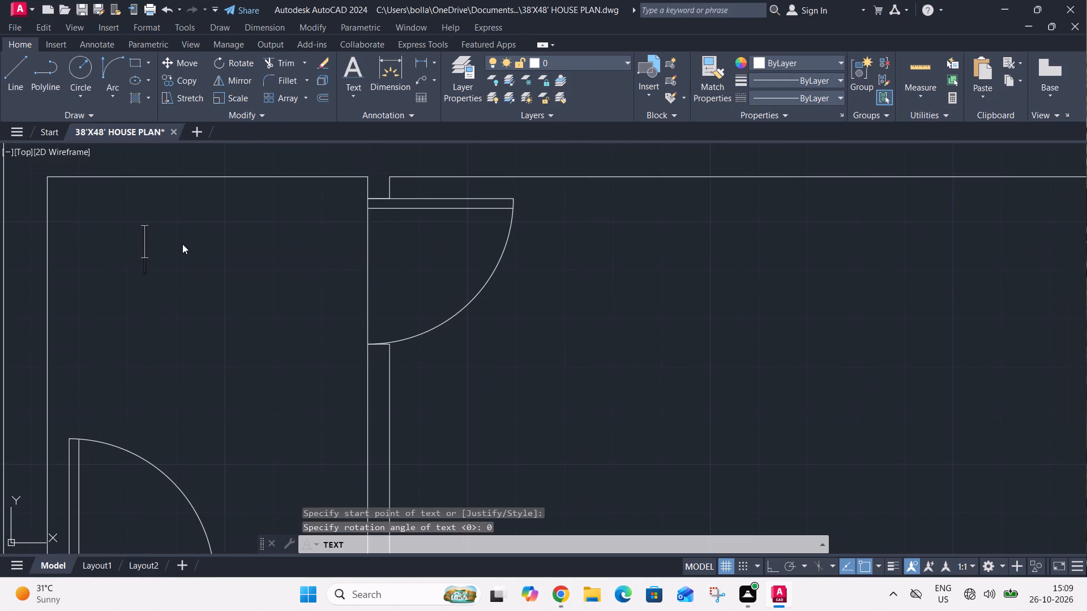
key("o")
key("period")
type("T,")
key("BackSpace")
type(".S")
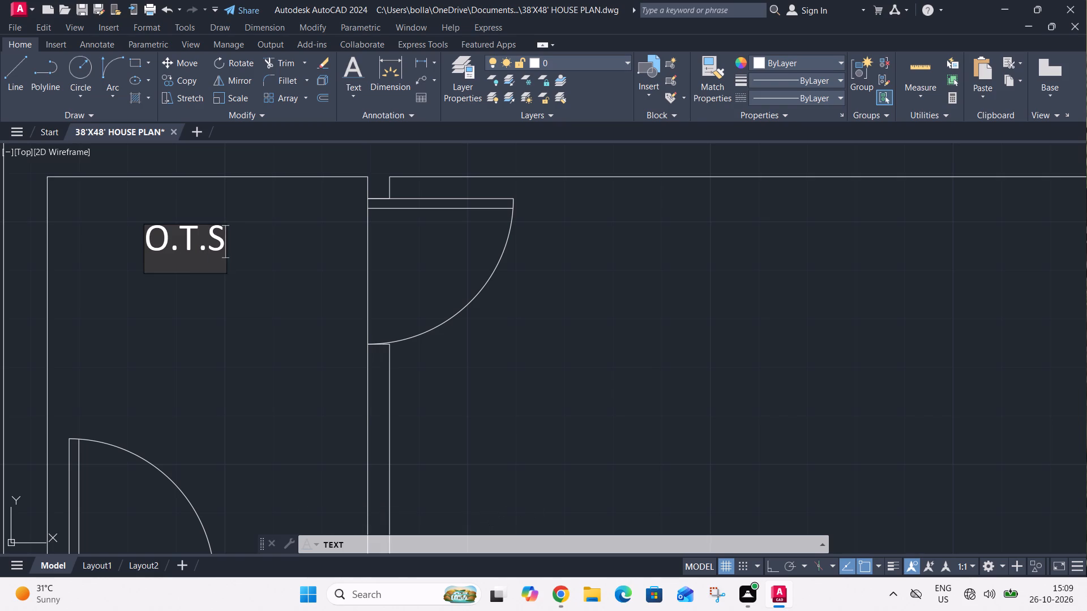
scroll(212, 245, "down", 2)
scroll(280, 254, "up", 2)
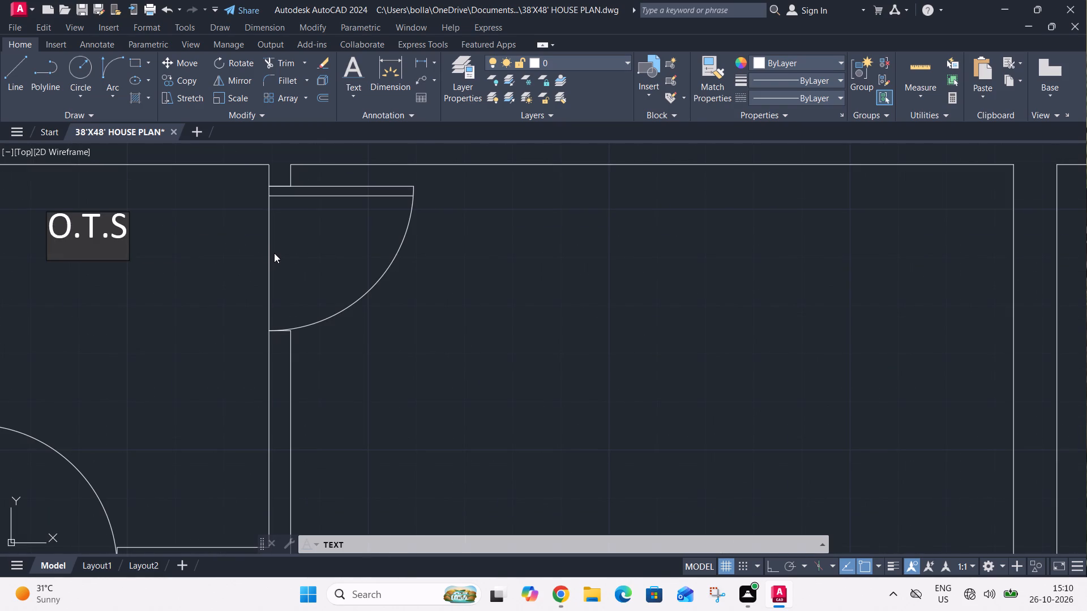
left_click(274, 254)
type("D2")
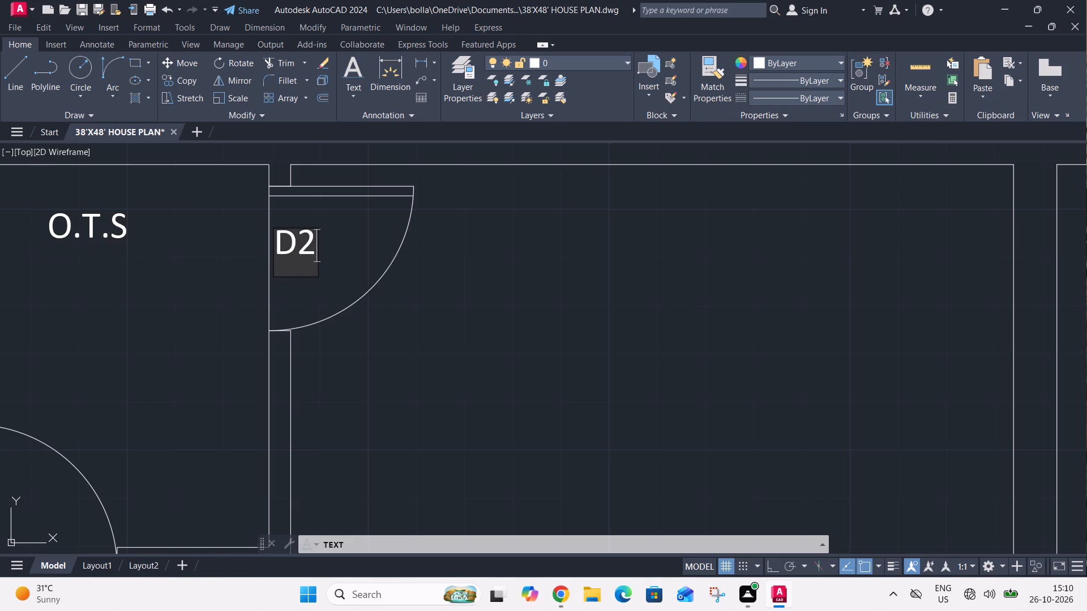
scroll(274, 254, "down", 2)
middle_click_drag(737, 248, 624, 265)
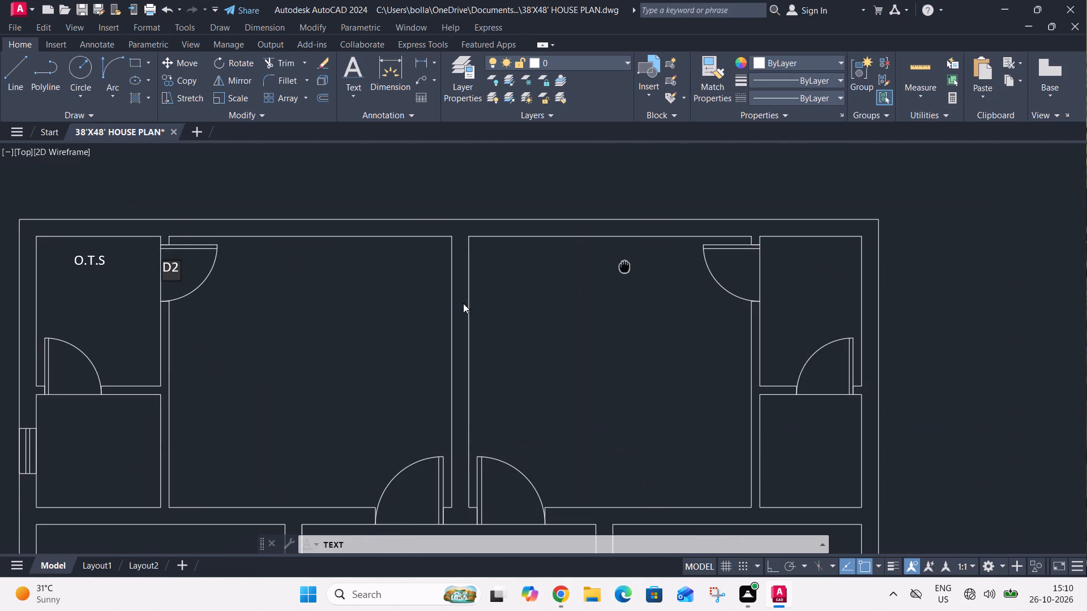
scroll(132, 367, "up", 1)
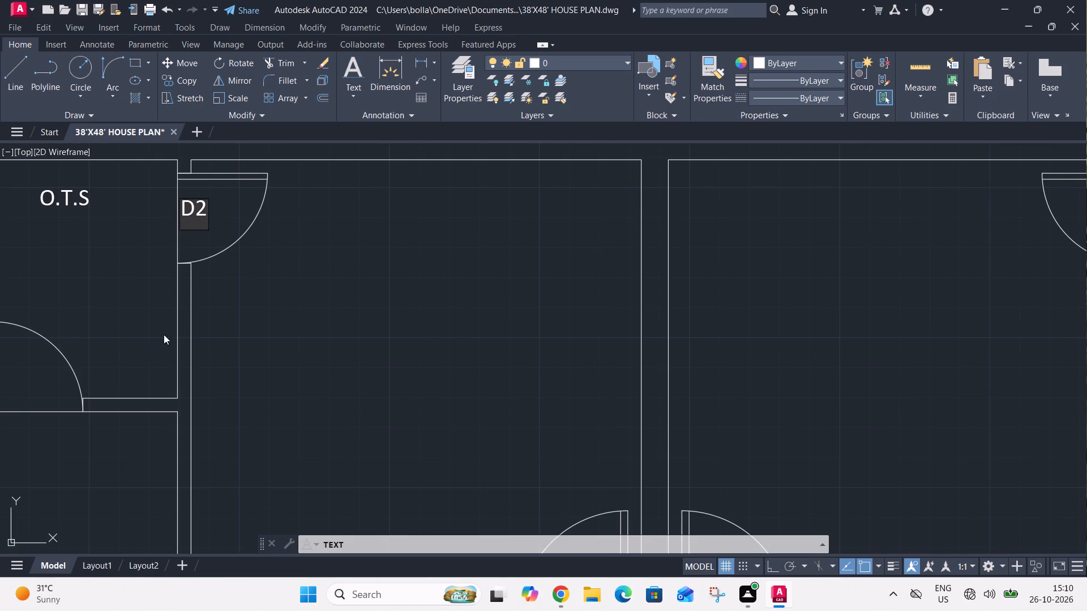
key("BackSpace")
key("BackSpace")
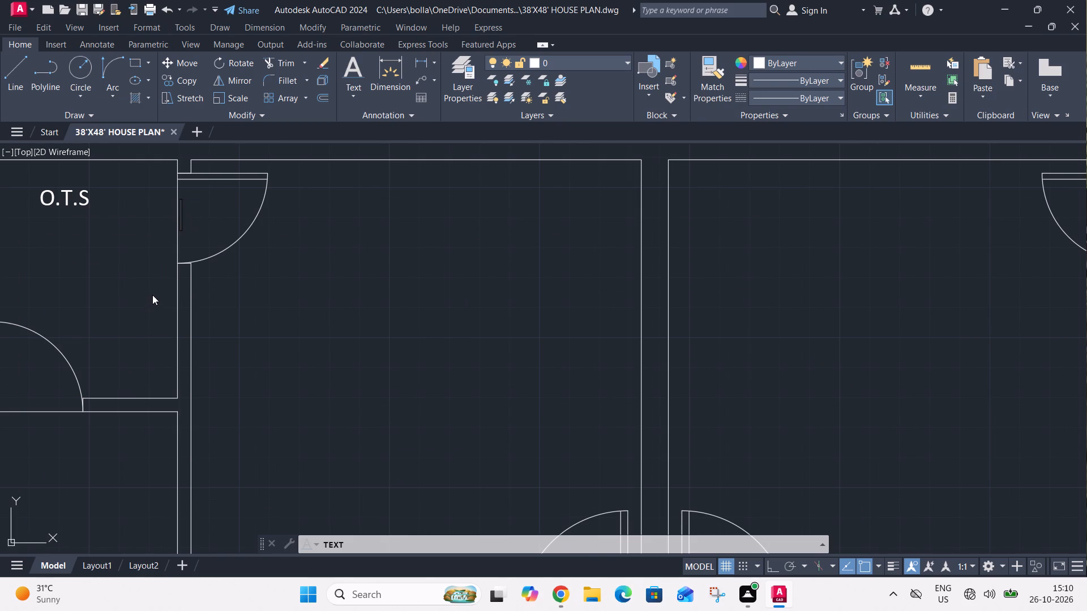
Label the large north room beside the O.T.S area with the two-line text "BED ROOM" and "12'6"X12'".
left_click(354, 346)
type("BED ROOM")
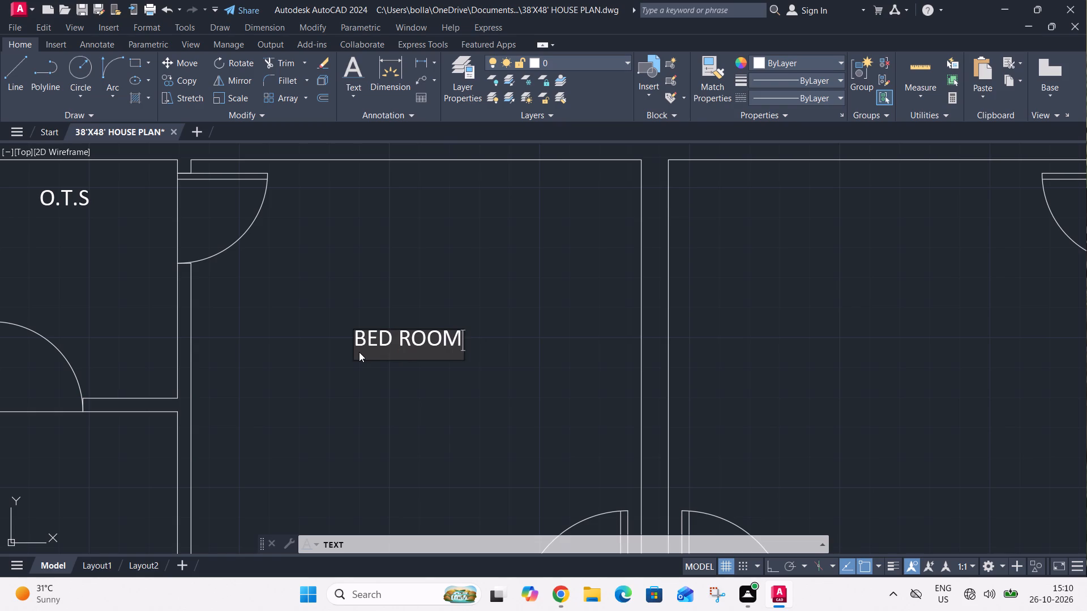
key("Return")
key("Up")
key("Down")
type("12'6\"X12'")
Label the small room south of the northwest O.T.S area with the two-line text "TOILET" and "5'X5'6"".
scroll(359, 352, "down", 2)
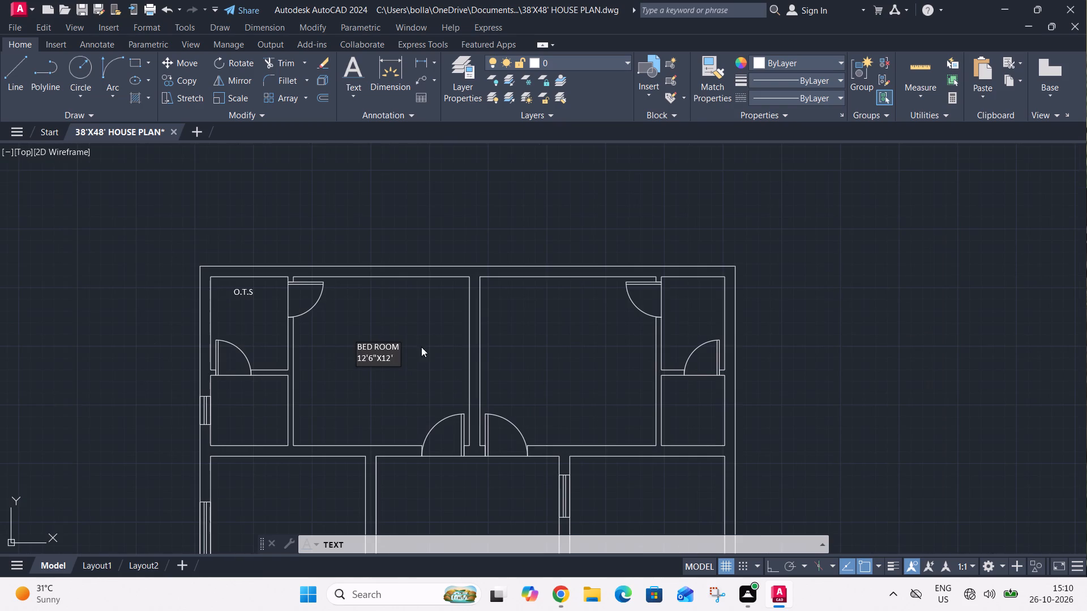
middle_click_drag(523, 344, 459, 269)
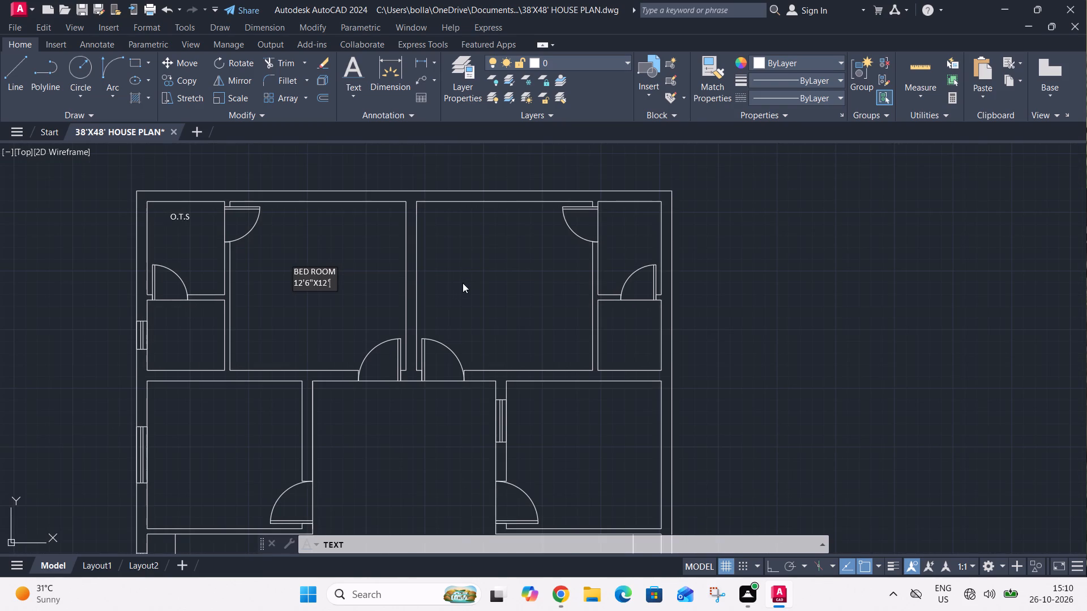
left_click(160, 326)
scroll(161, 324, "up", 2)
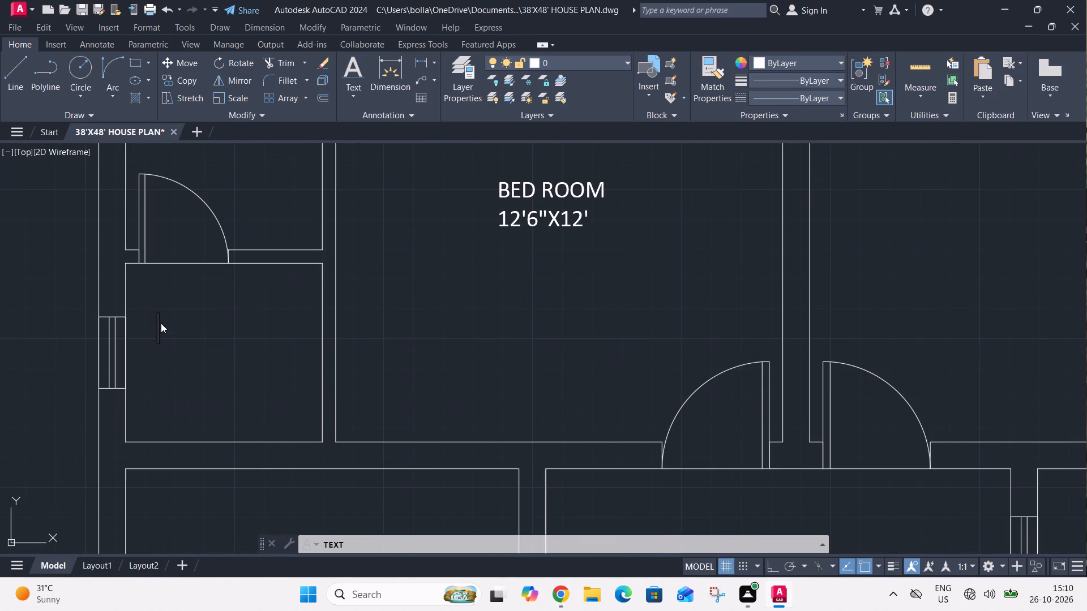
type("TOILERT")
key("BackSpace")
key("BackSpace")
key("t")
key("Return")
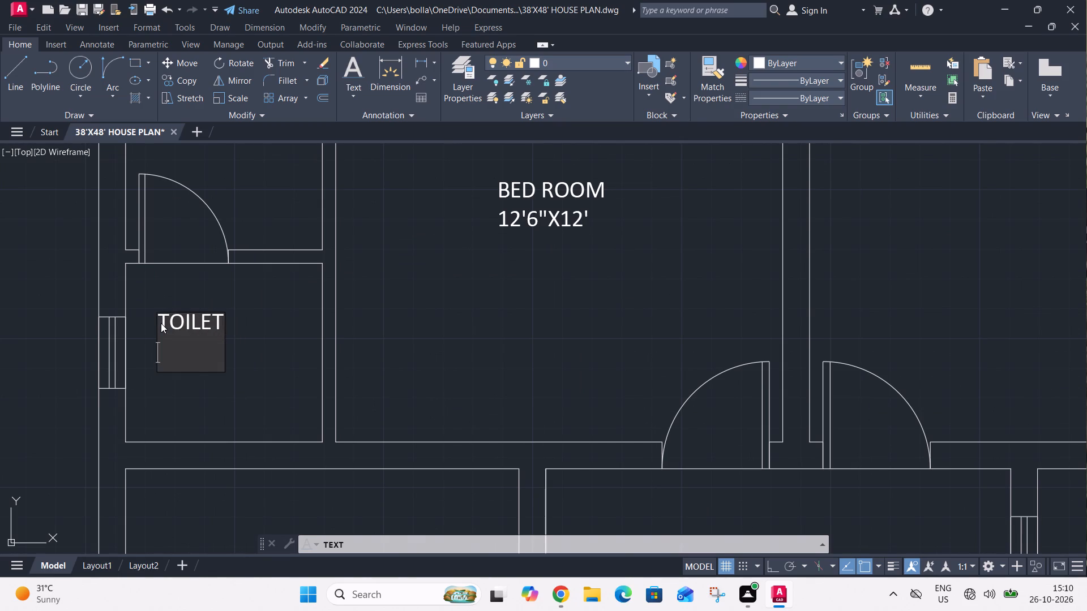
type("5'X")
type("5'6\"")
Label the west room south of the toilet with the two-line text "BED ROOM" and "11'X12'".
scroll(159, 320, "down", 2)
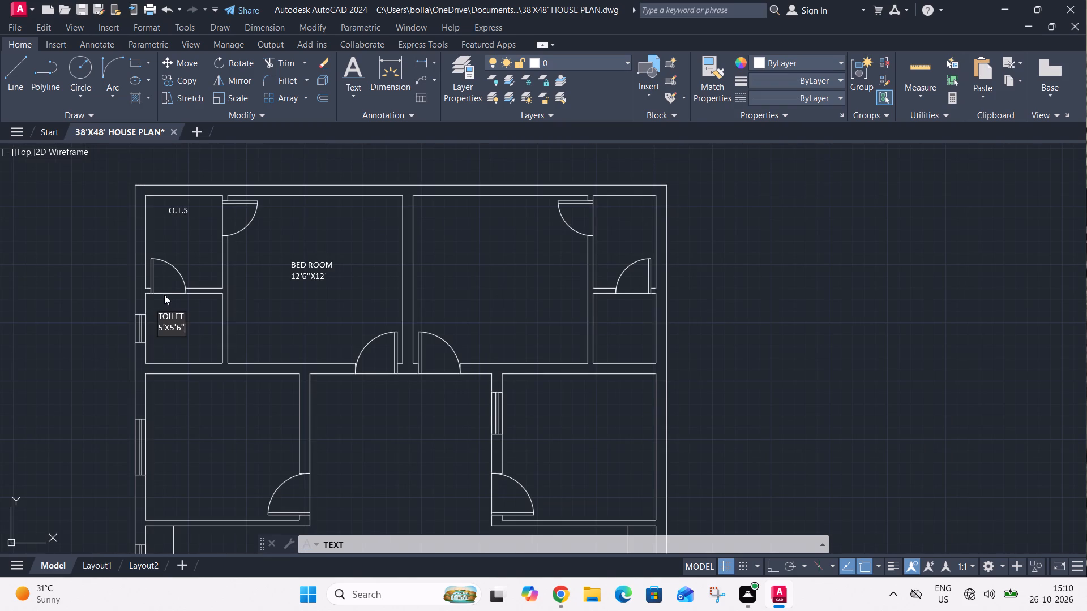
left_click(190, 427)
type("BED ROOM")
key("Return")
type("11;X12'")
key("BackSpace")
key("BackSpace")
key("BackSpace")
key("BackSpace")
key("BackSpace")
key("apostrophe")
key("x")
type("12'")
Label the central hall between the two middle side rooms with the two-line text "LIVING /DINING" and "12'X23'".
scroll(212, 425, "down", 2)
scroll(277, 426, "up", 2)
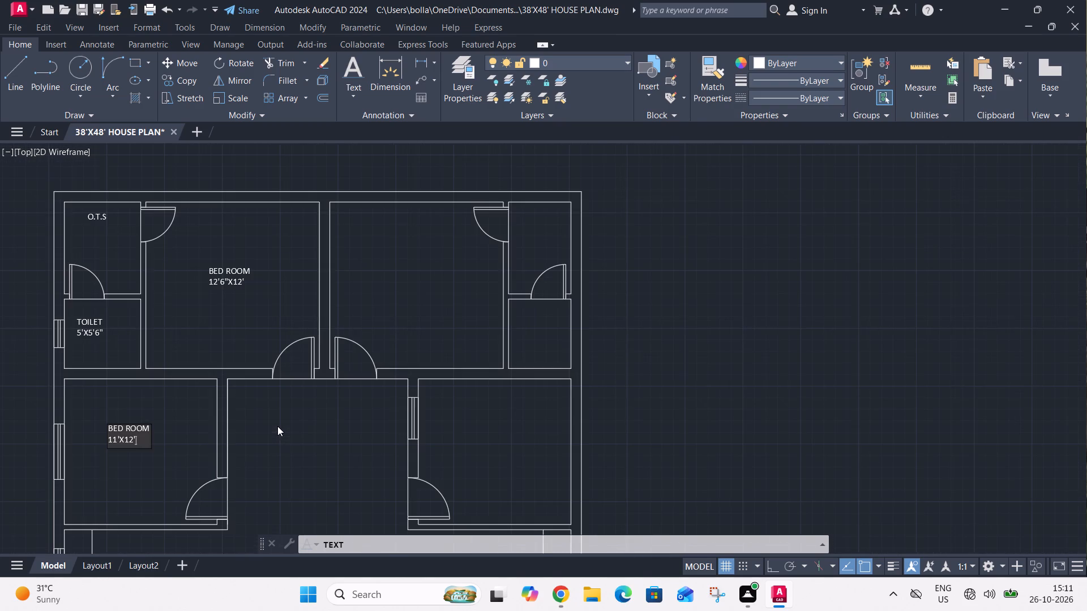
scroll(299, 447, "down", 2)
middle_click_drag(302, 442, 298, 407)
scroll(298, 407, "up", 1)
scroll(294, 457, "up", 1)
left_click(292, 438)
type("LIVING")
key("space")
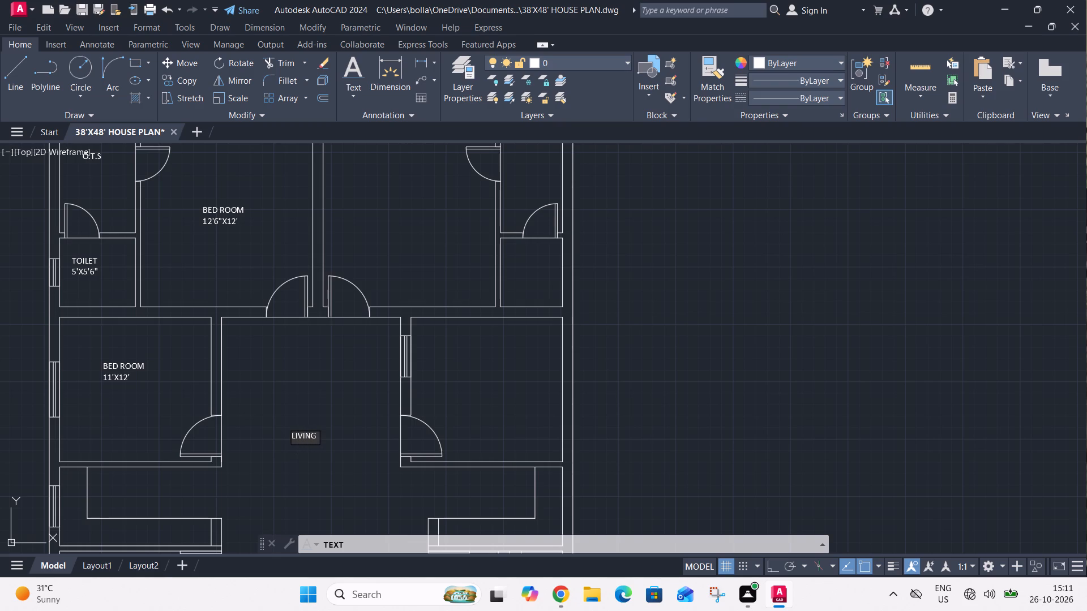
key("slash")
type("DININ")
key("g")
key("Return")
type("12'X")
key("1")
key("BackSpace")
type("23'")
Label the east room beside the living/dining hall with the two-line text "BED ROOM" and "11'X12'".
left_click(467, 369)
type("BED ROOM")
key("Return")
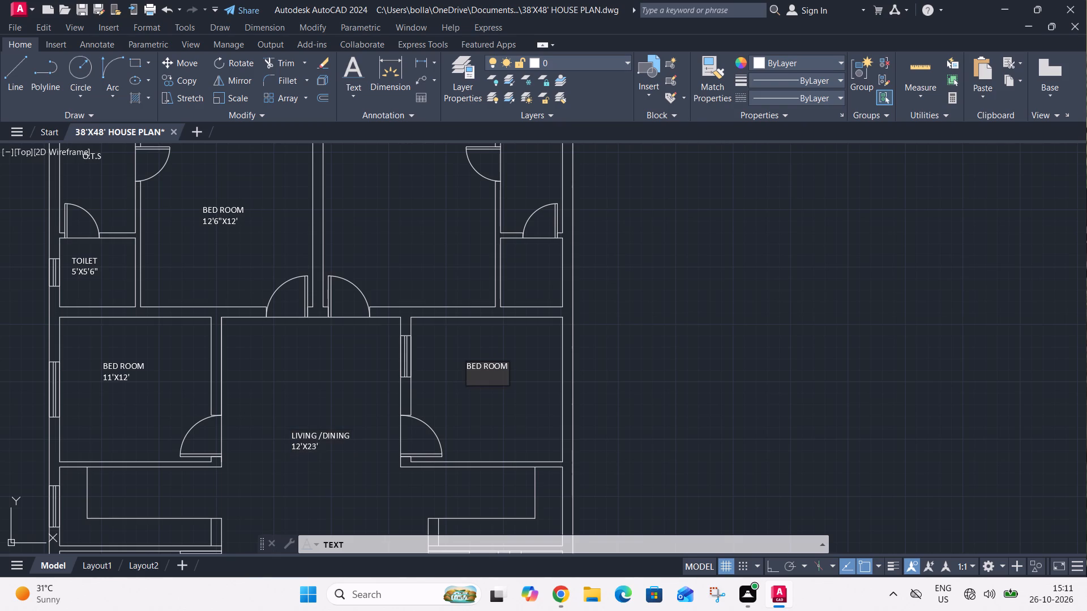
type("11'X12")
key("apostrophe")
Label the small room south of the northeast corner room with the two-line text "TOILET" and "5'X5'6"".
left_click(512, 253)
type("TOILET")
key("Return")
type("5'X5'6\"")
Label the northeast corner room north of the east toilet with the text "O.T.S".
middle_click_drag(521, 168, 511, 249)
scroll(511, 249, "up", 1)
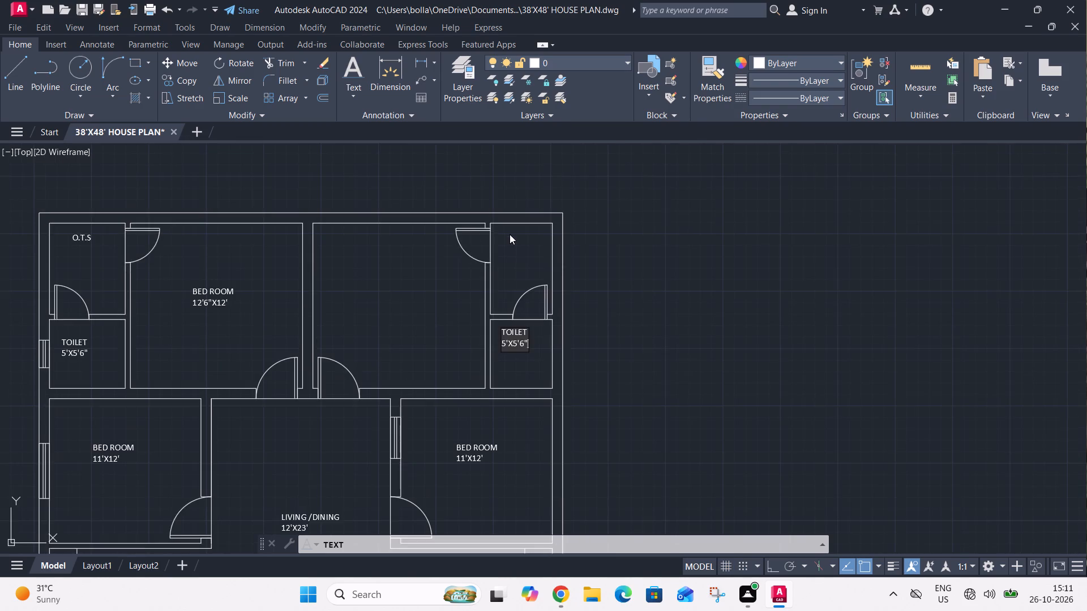
scroll(508, 236, "up", 1)
left_click(508, 249)
type("O.")
key("t")
key("period")
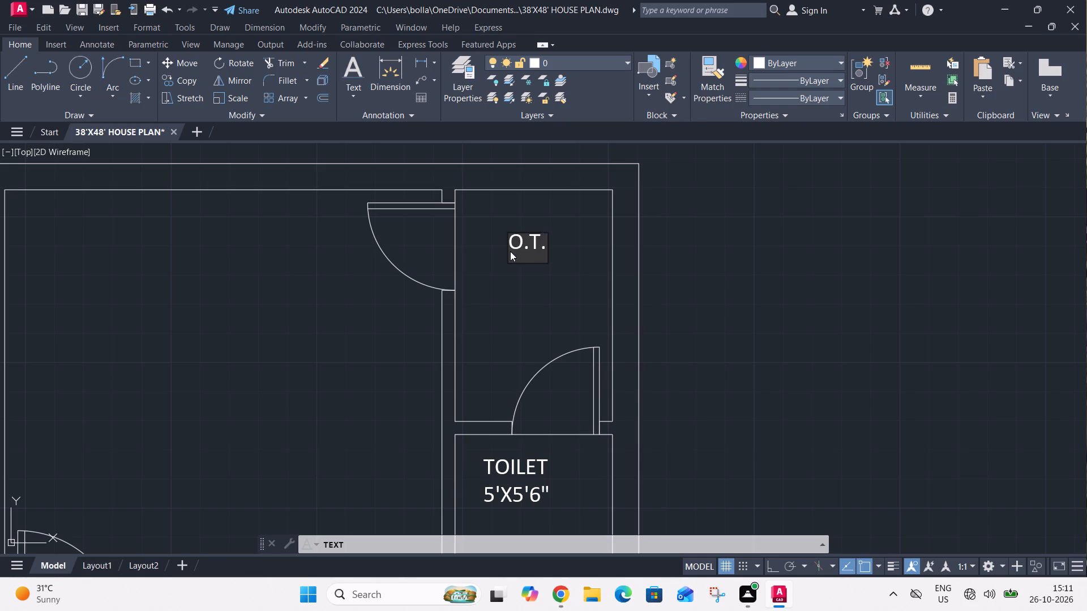
key("s")
Label the west counter room south of the west bedroom with the two-line text "KITCHEN1" and "11'X6'9"".
scroll(514, 246, "down", 3)
middle_click_drag(537, 258, 536, 226)
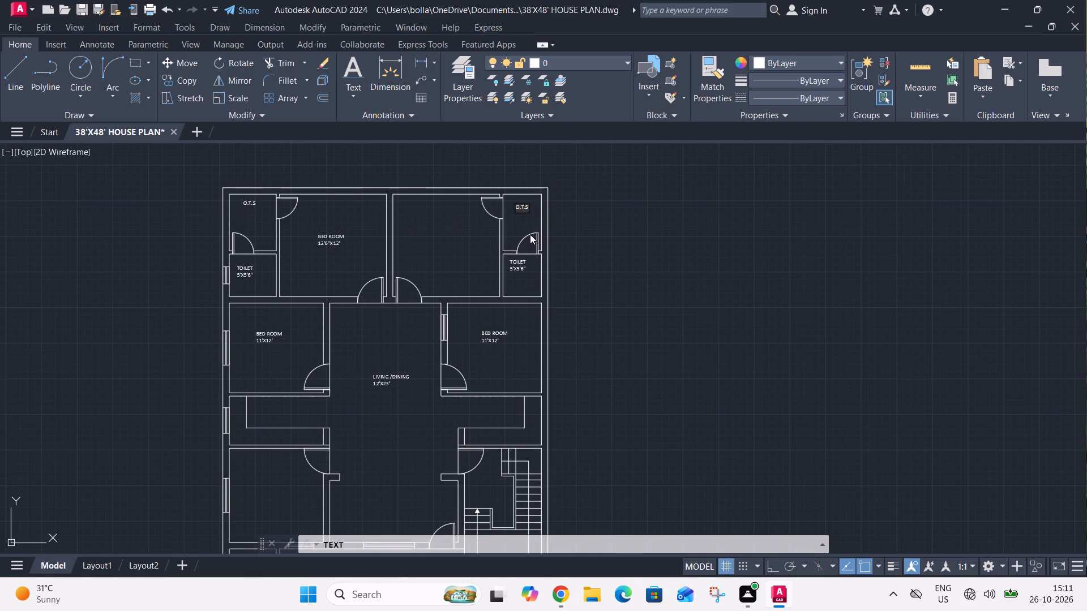
middle_click_drag(384, 363, 384, 362)
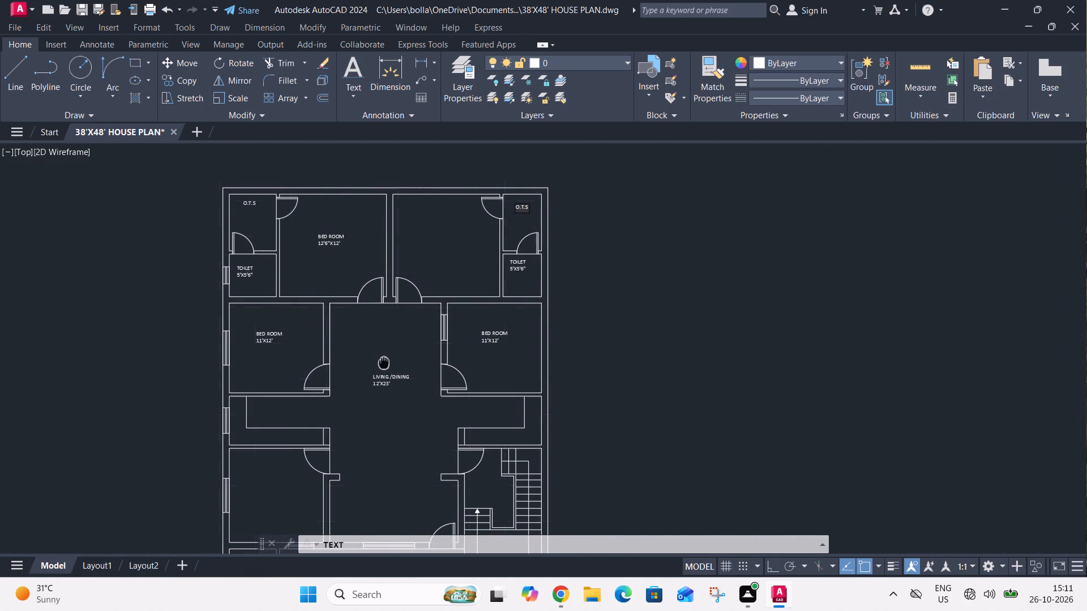
middle_click_drag(384, 362, 435, 322)
scroll(344, 362, "up", 2)
left_click(297, 379)
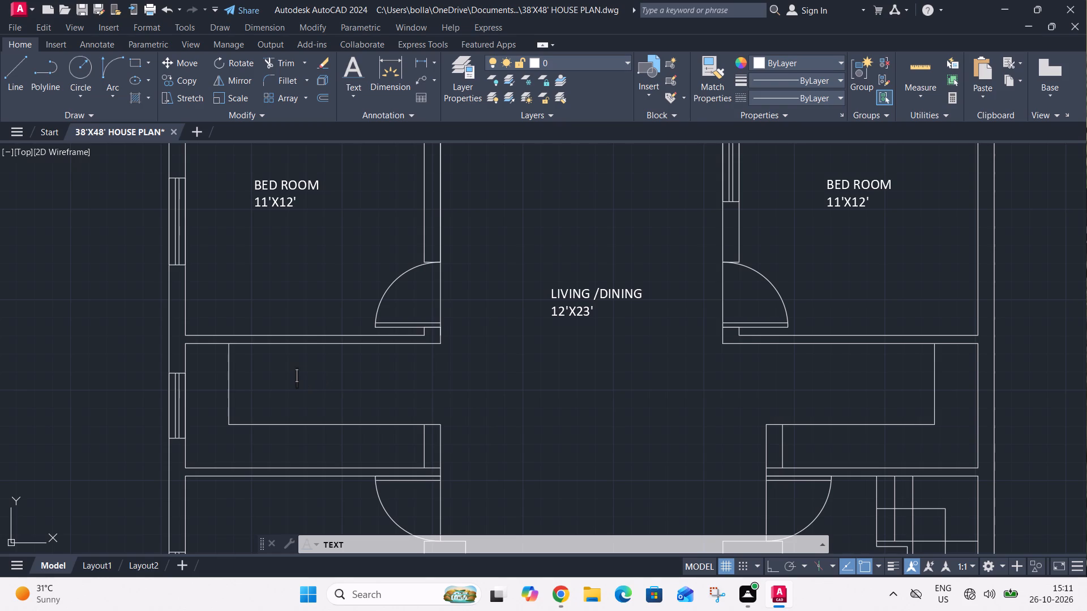
type("KITCHEN")
key("Return")
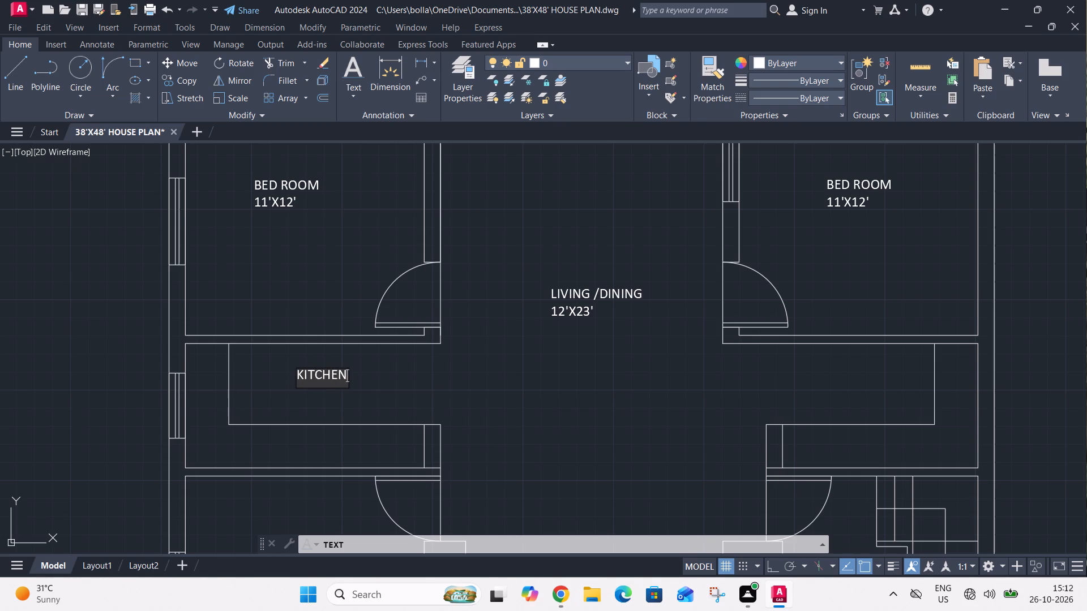
type("11'X")
type("6'9\"")
scroll(300, 352, "down", 3)
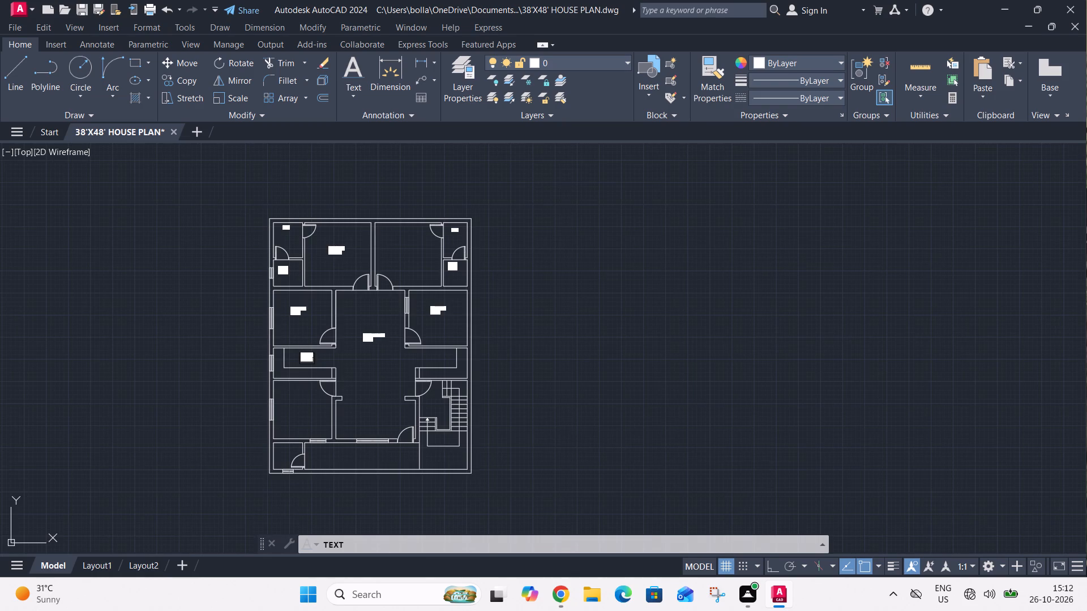
scroll(307, 362, "up", 4)
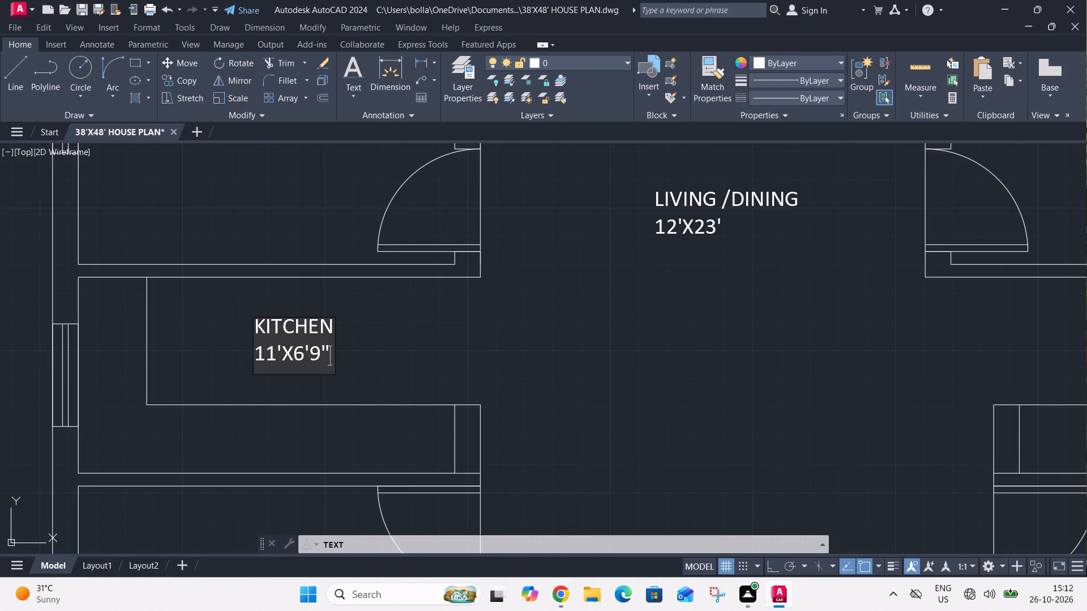
left_click(332, 326)
key("1")
Label the east counter room south of the east bedroom with the two-line text "KITCHEN 2" and "11'X6'9"".
scroll(329, 327, "down", 2)
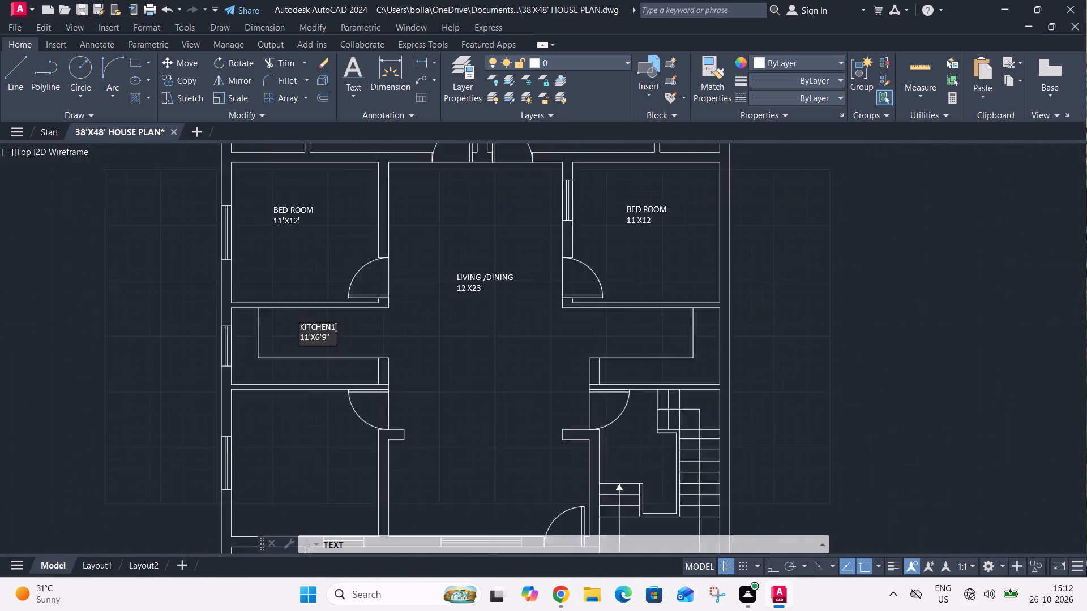
scroll(329, 327, "down", 1)
scroll(495, 321, "up", 2)
left_click(501, 330)
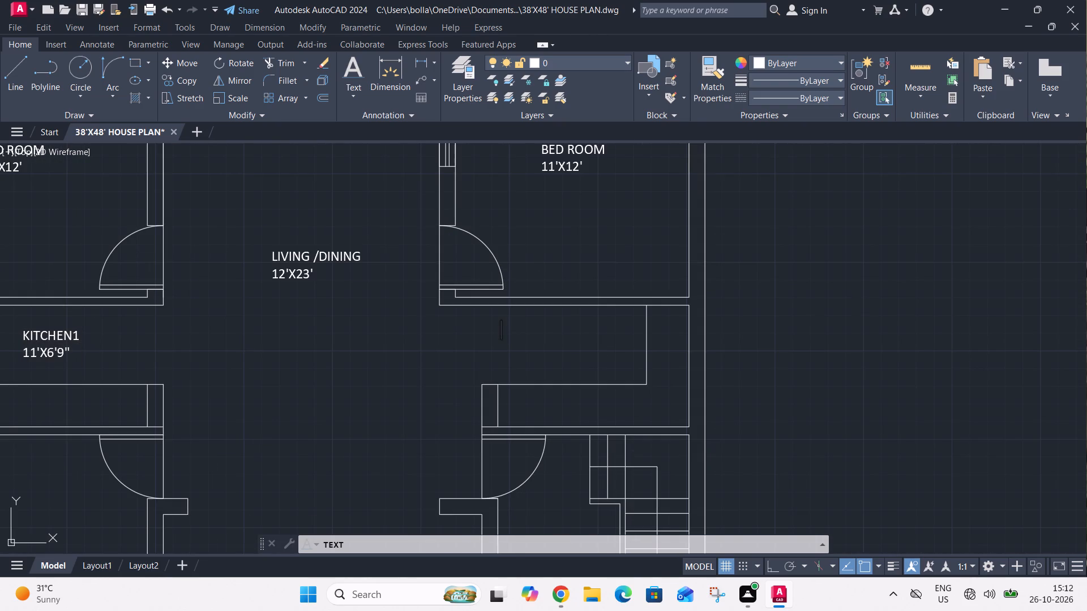
type("KITCHEN")
key("space")
type("2")
key("Return")
type("11'X")
type("6'9\"")
Label the central room south of the living/dining hall with the two-line text "DRG. ROOM" and "15'X10'".
scroll(499, 296, "down", 2)
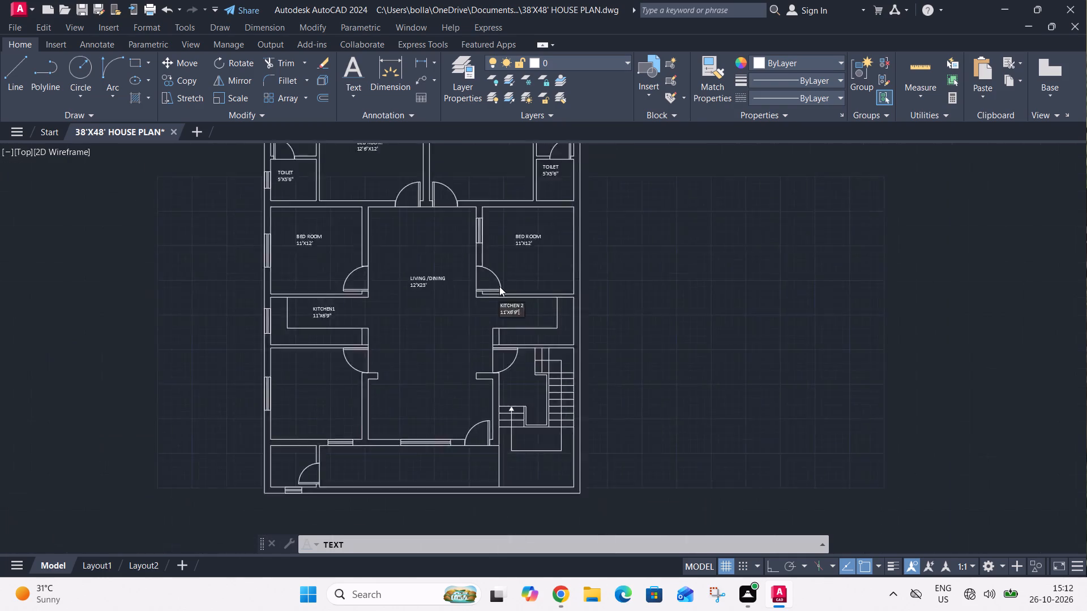
scroll(499, 286, "down", 1)
scroll(498, 381, "up", 2)
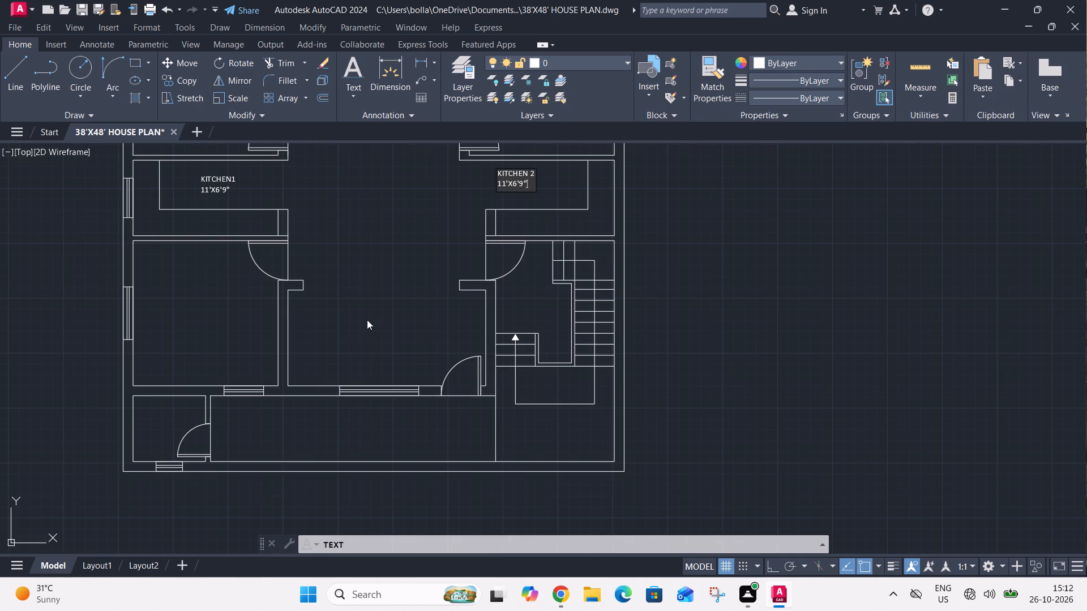
left_click(337, 341)
type("DR")
key("g")
type(".")
key("space")
key("r")
type("OOM")
key("Return")
type("15'")
type("X10'")
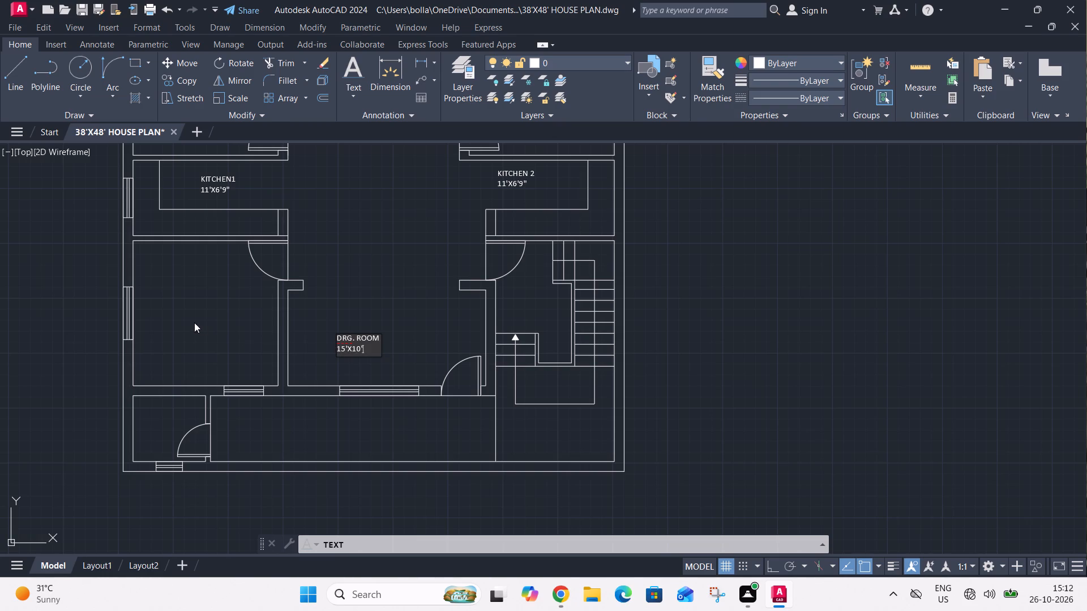
Label the room west of the drawing room with the two-line text "BED ROOM 5" and "11'X14'3"".
scroll(189, 320, "up", 2)
left_click(183, 312)
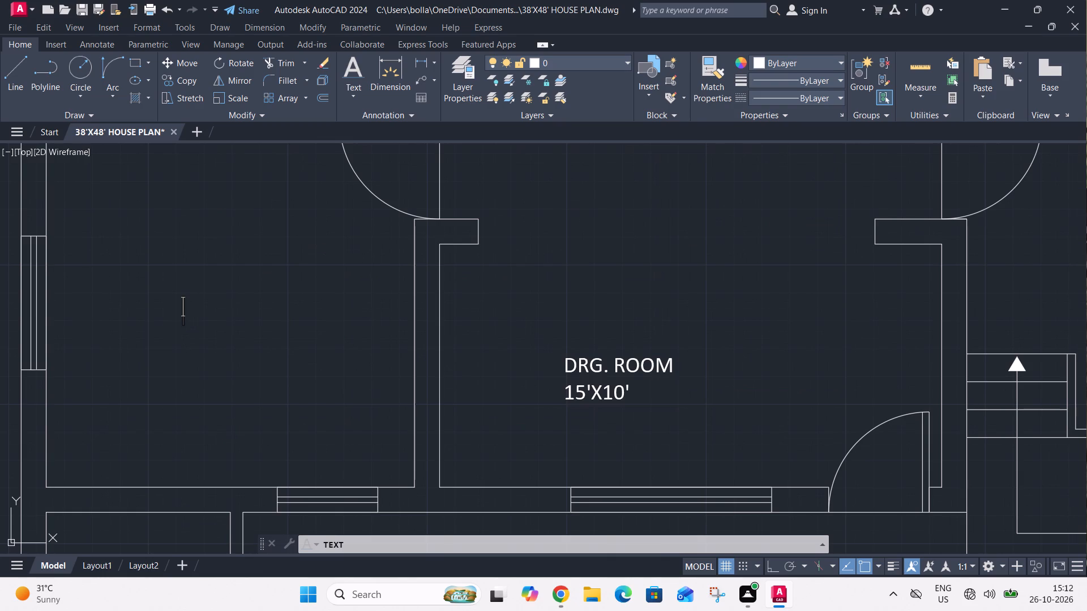
type("BED ROOM 5")
key("Return")
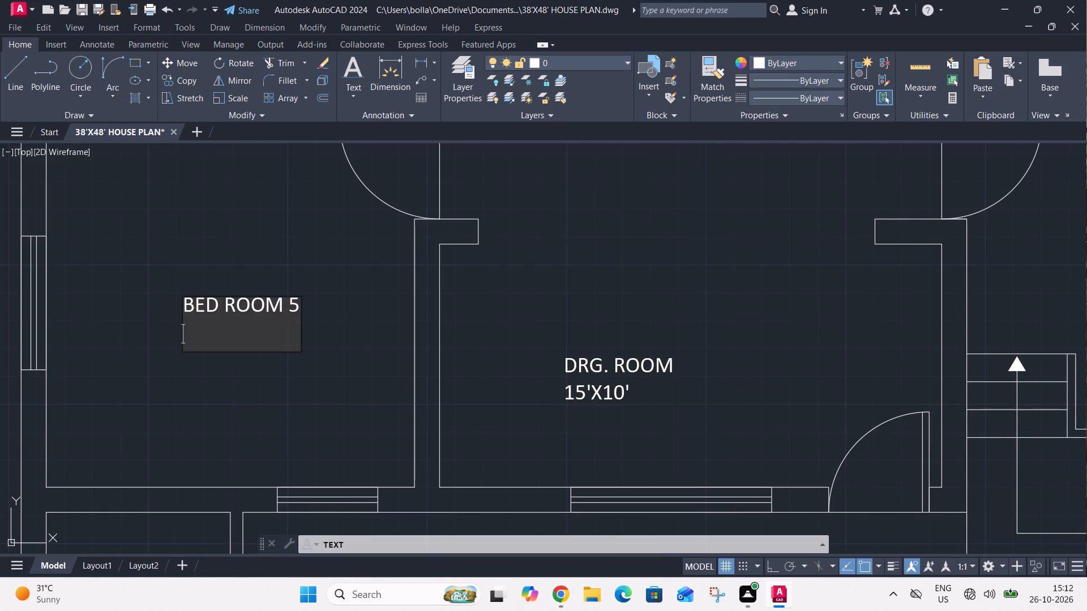
type("11;")
key("BackSpace")
type("'X")
type("14'3\"")
Label the small southwest corner room with the two-line text "TOILET" and "5'6"X5'".
scroll(181, 308, "down", 3)
scroll(159, 366, "up", 2)
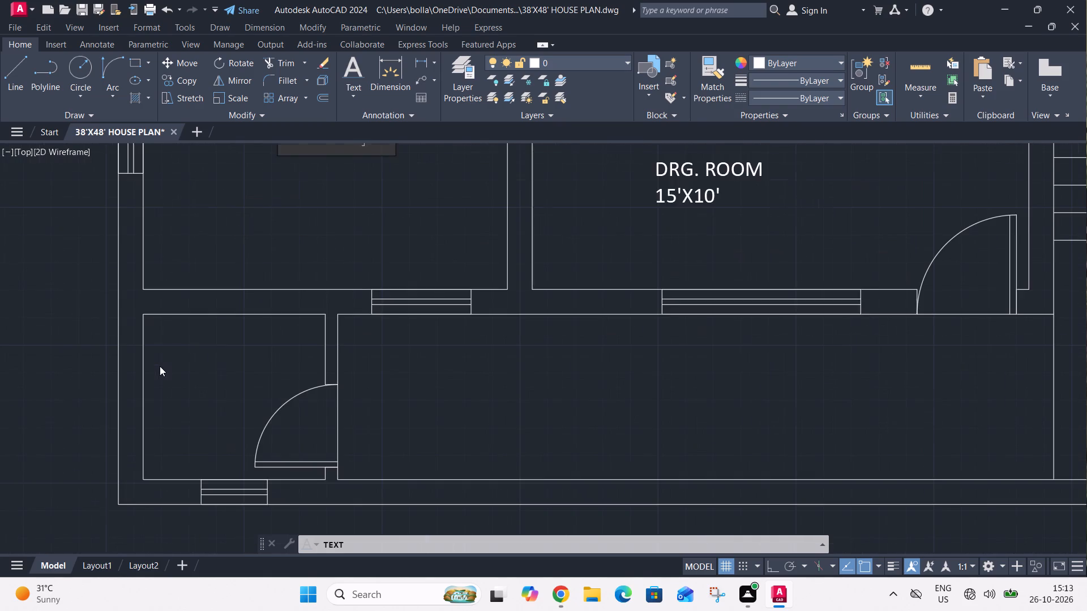
scroll(160, 366, "up", 1)
left_click(161, 362)
type("TOILT")
key("BackSpace")
key("e")
key("t")
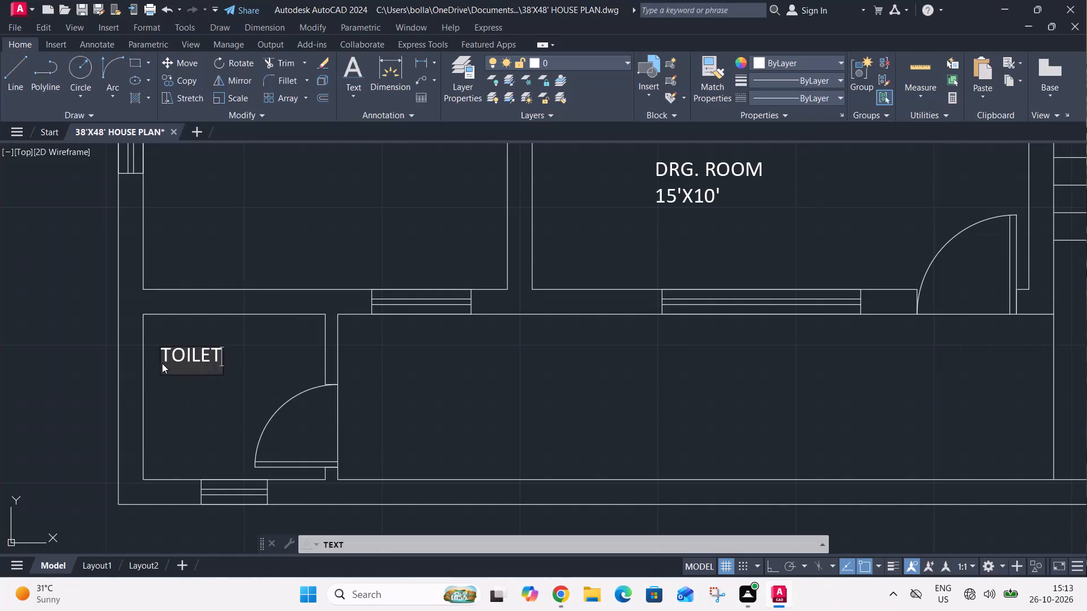
key("Return")
type("5'6\"X")
type("5'")
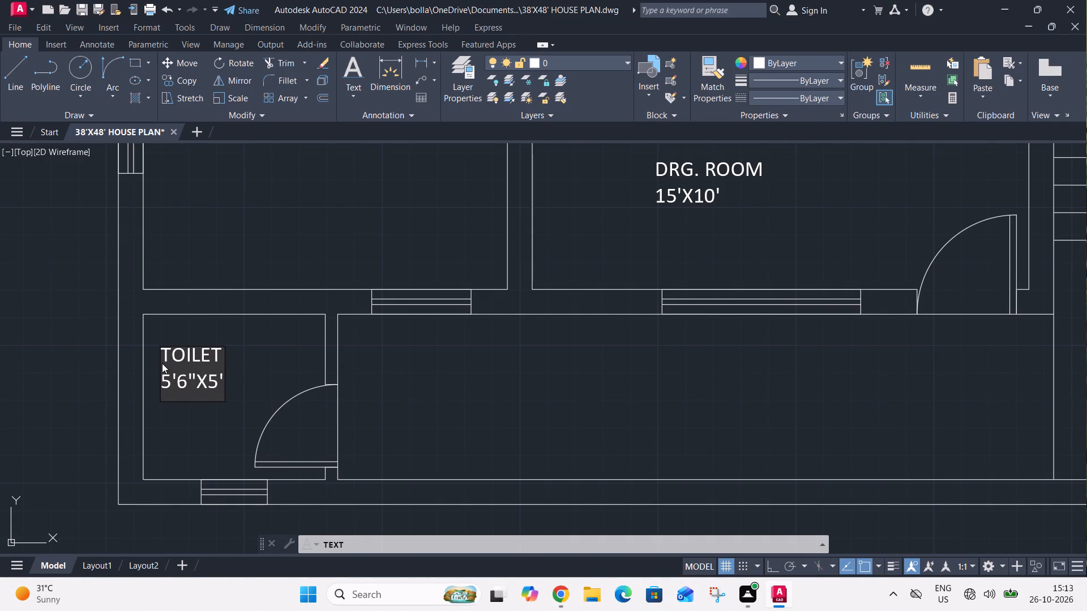
Label the long open strip south of the drawing room, east of the southwest toilet, with the text "FRONT YARD".
scroll(167, 368, "down", 2)
scroll(309, 384, "up", 2)
left_click(337, 381)
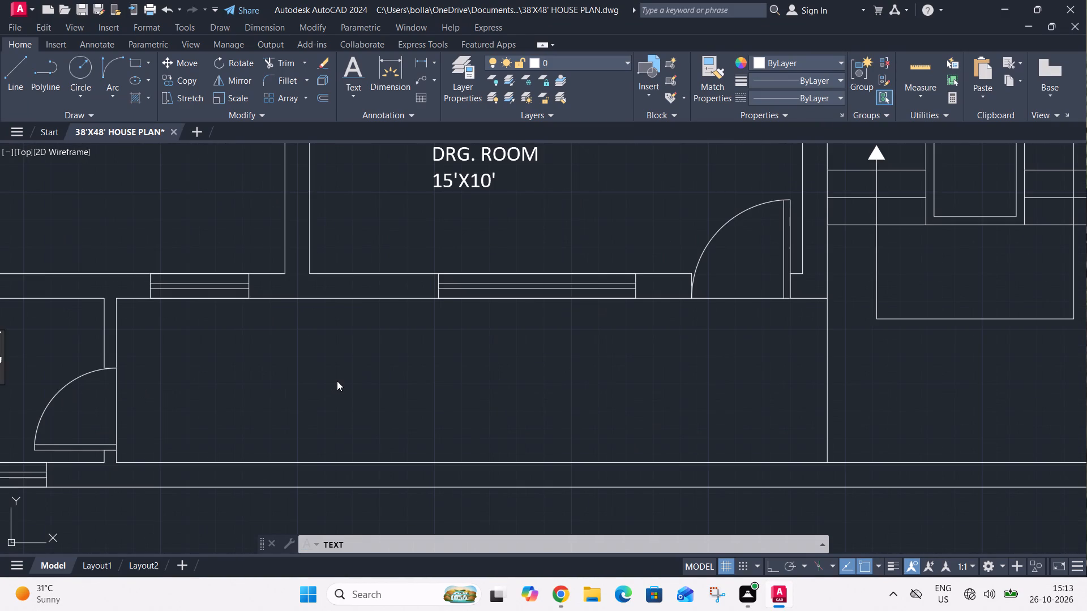
type("FRONT")
key("space")
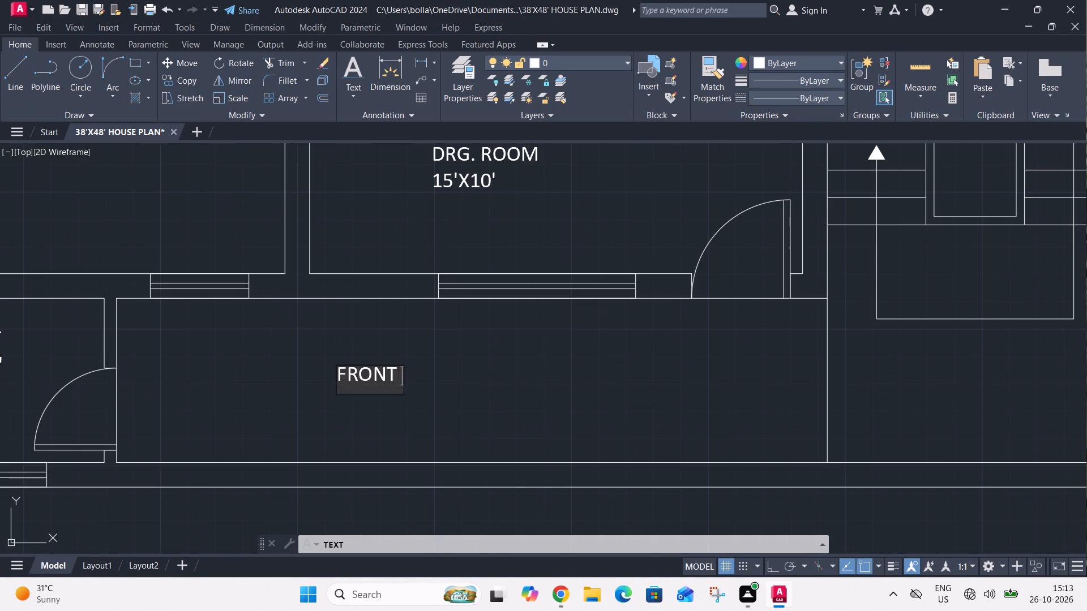
type("YA")
type("RD")
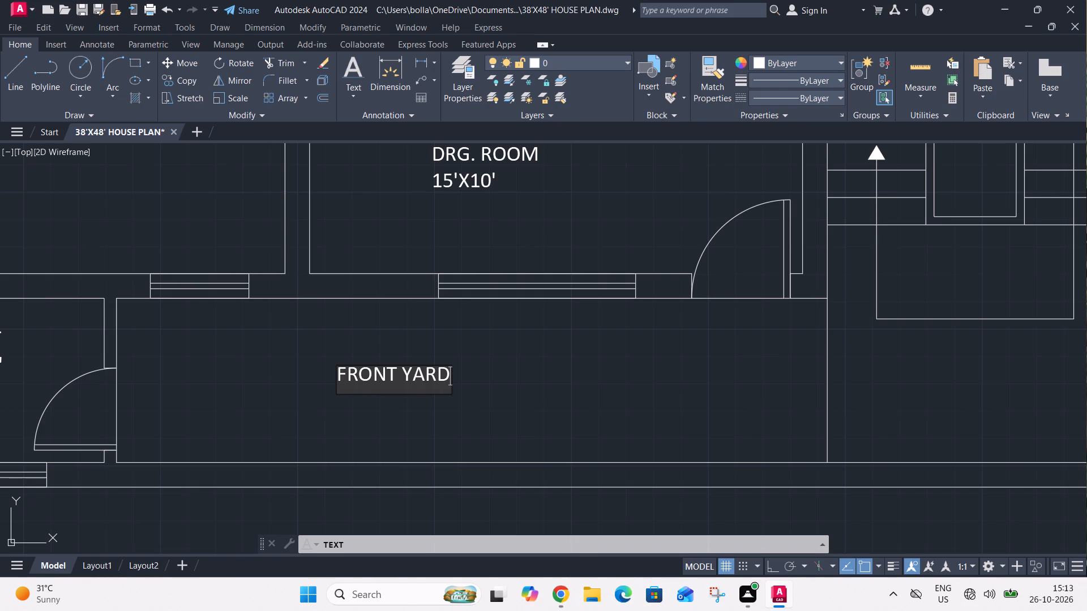
Label the southeast area just below the staircase with the text "PARKING WIDE -9'".
scroll(339, 377, "down", 2)
scroll(560, 363, "up", 3)
left_click(560, 375)
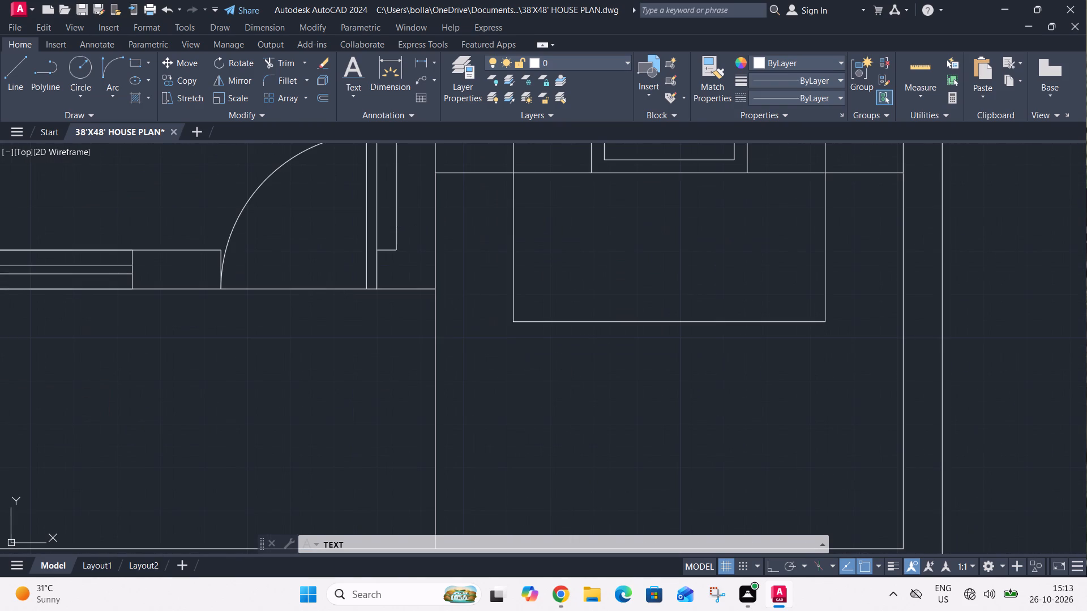
type("PA")
type("RKING WIDE")
key("space")
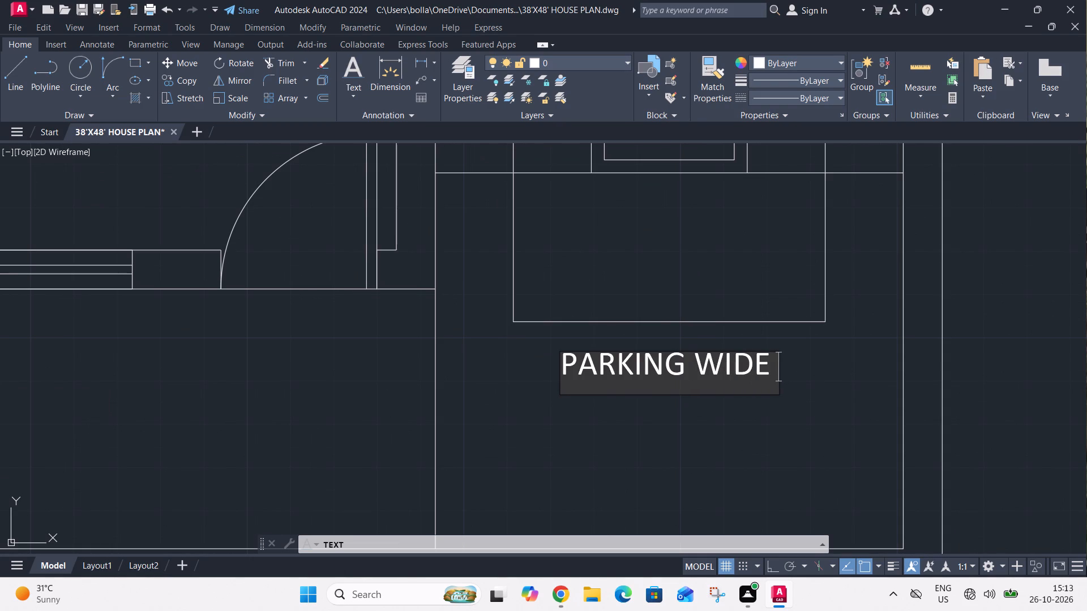
key("minus")
key("5")
key("BackSpace")
type("9'")
Add the label "GATE" below the parking label near the south wall and finish the text entry.
scroll(560, 375, "down", 2)
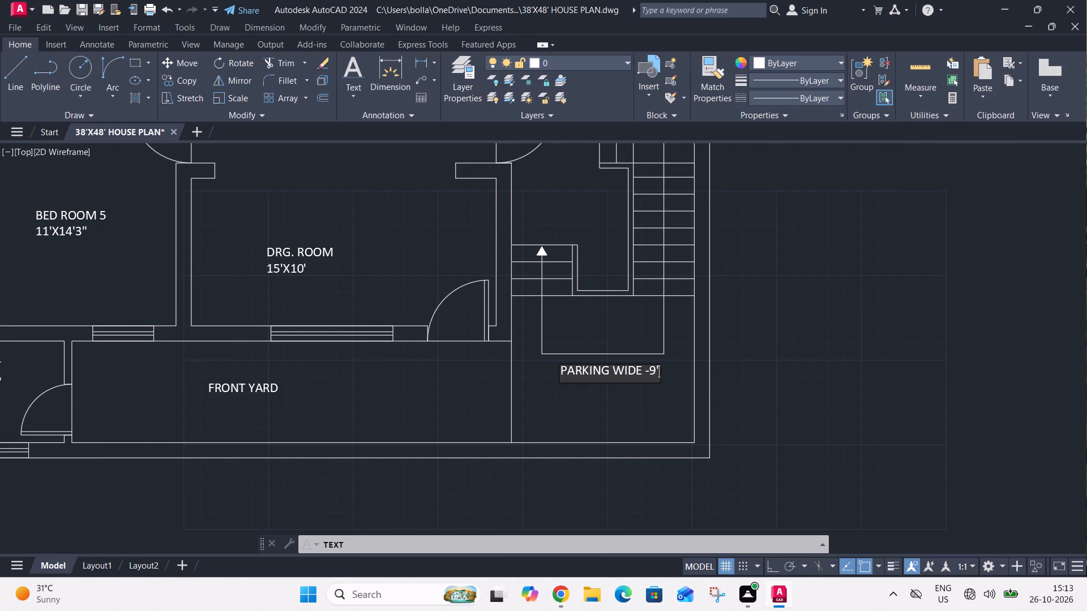
scroll(588, 423, "up", 2)
left_click(584, 447)
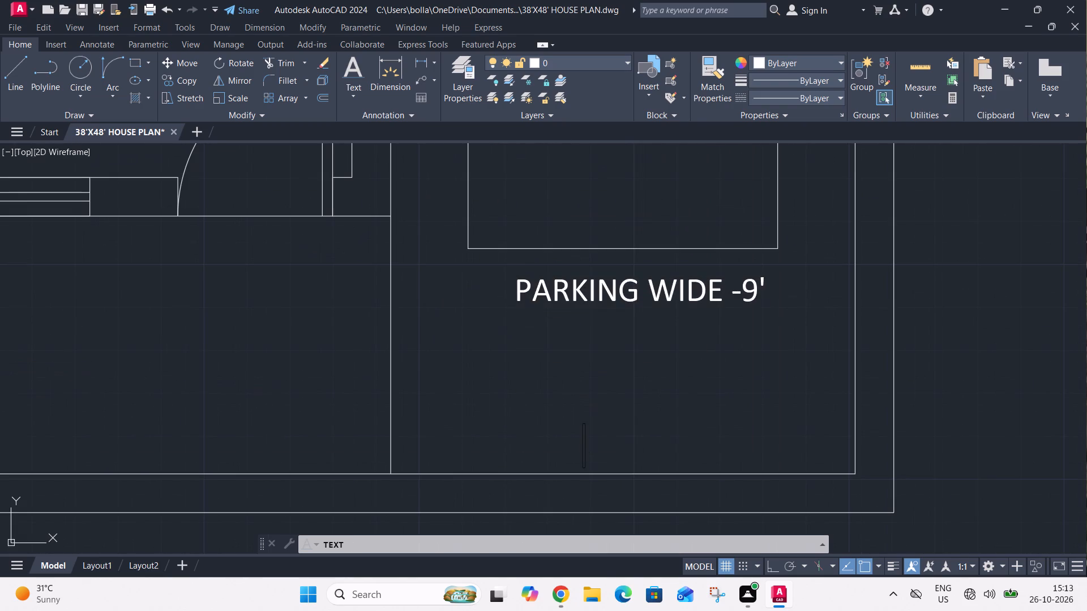
type("GATE")
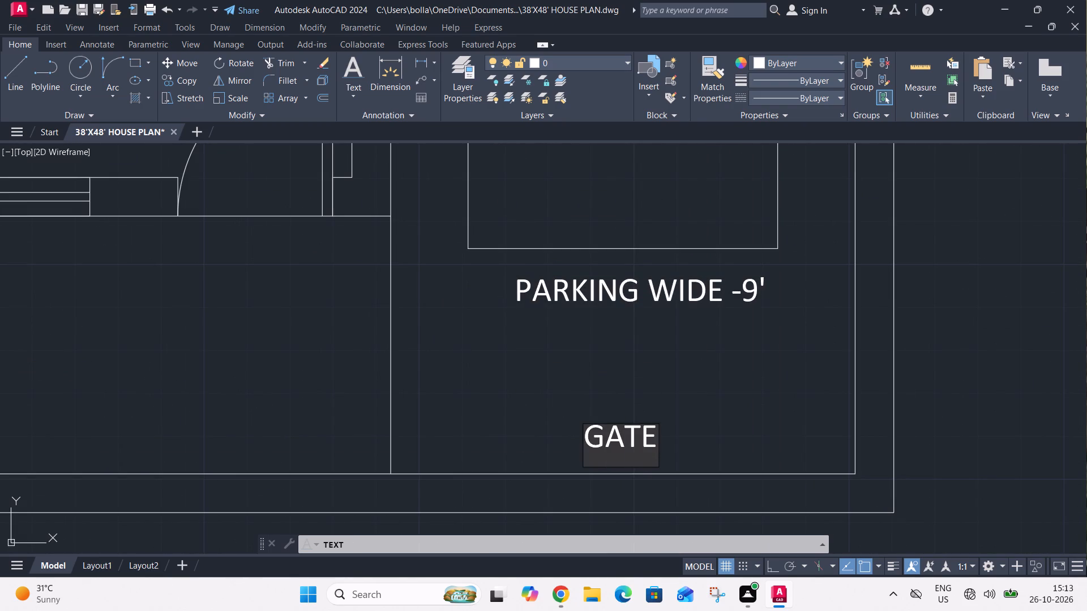
scroll(581, 459, "down", 2)
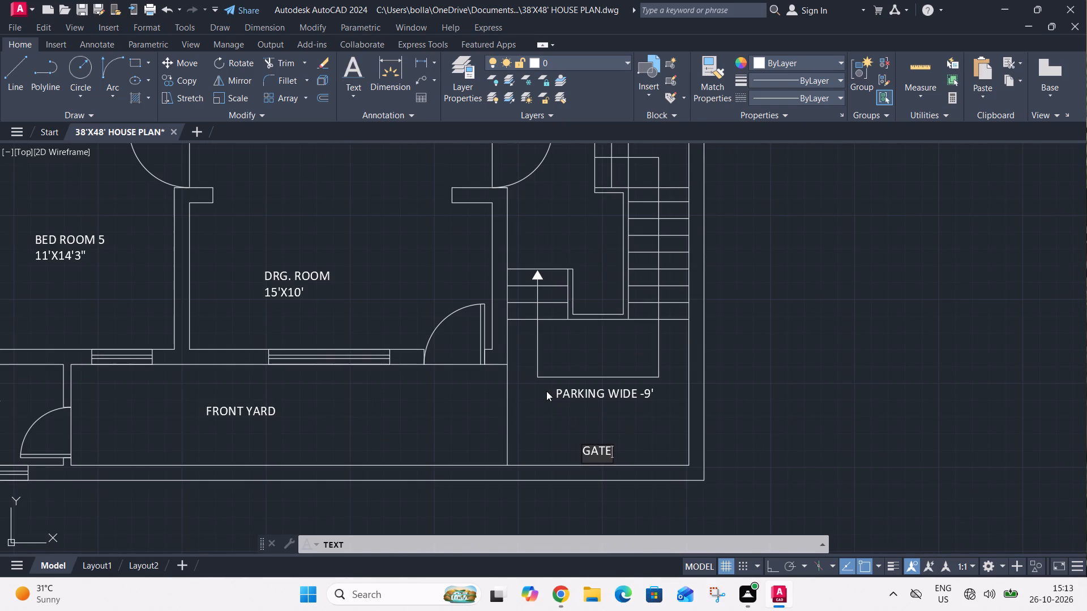
middle_click_drag(546, 391, 564, 467)
scroll(541, 432, "down", 2)
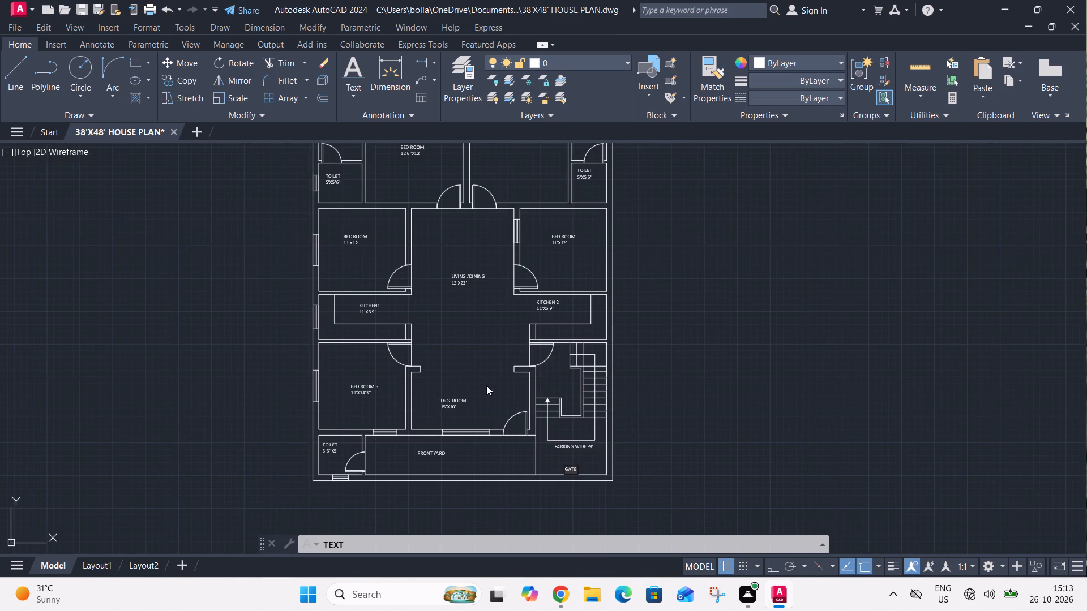
middle_click_drag(486, 385, 439, 481)
left_click(608, 416)
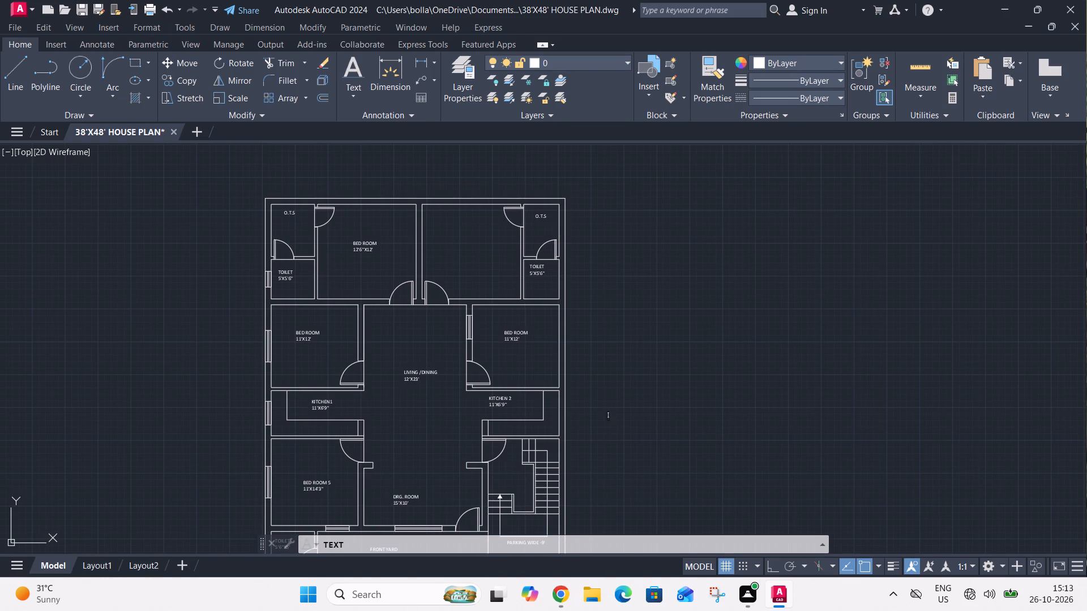
key("Return")
Copy the two-line "BED ROOM" and "12'6"X12'" label from the north-west bedroom into the adjacent north-east bedroom.
left_click(383, 226)
left_click(353, 252)
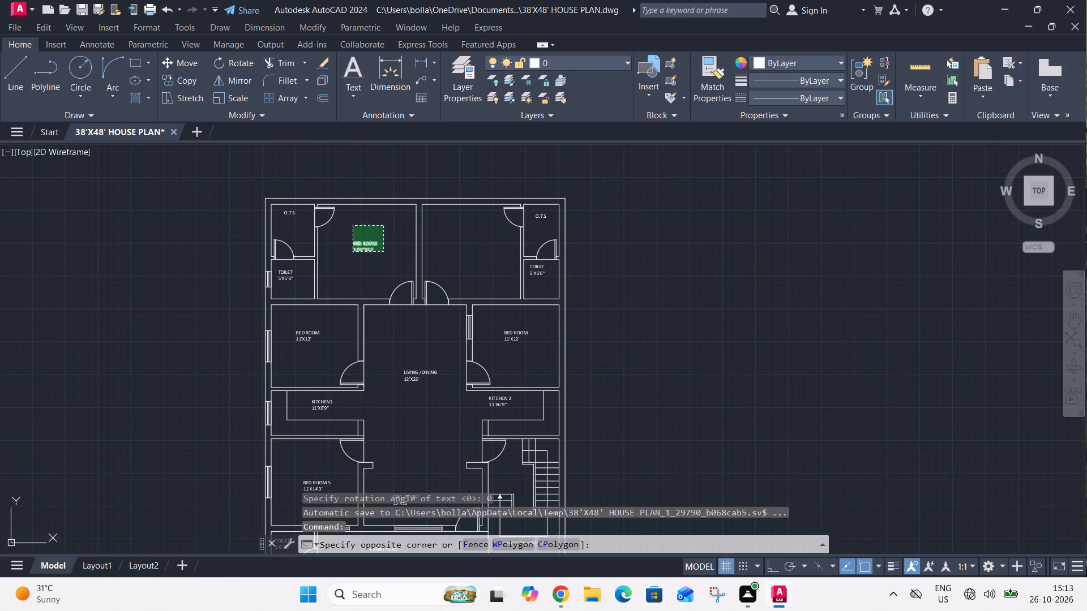
type("CV")
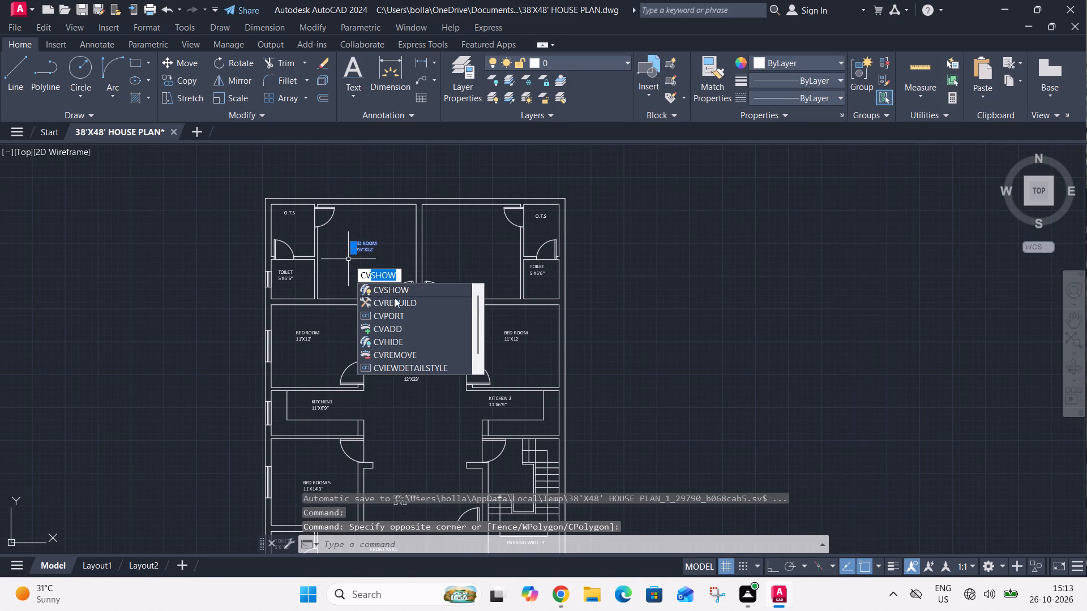
key("BackSpace")
key("BackSpace")
left_click(403, 304)
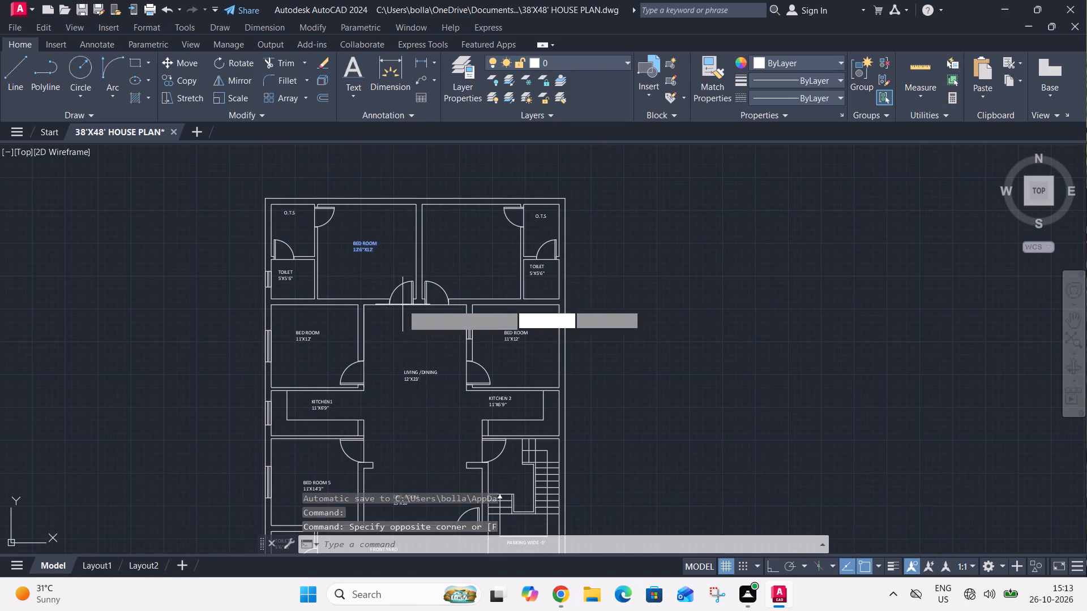
left_click(359, 253)
left_click(449, 250)
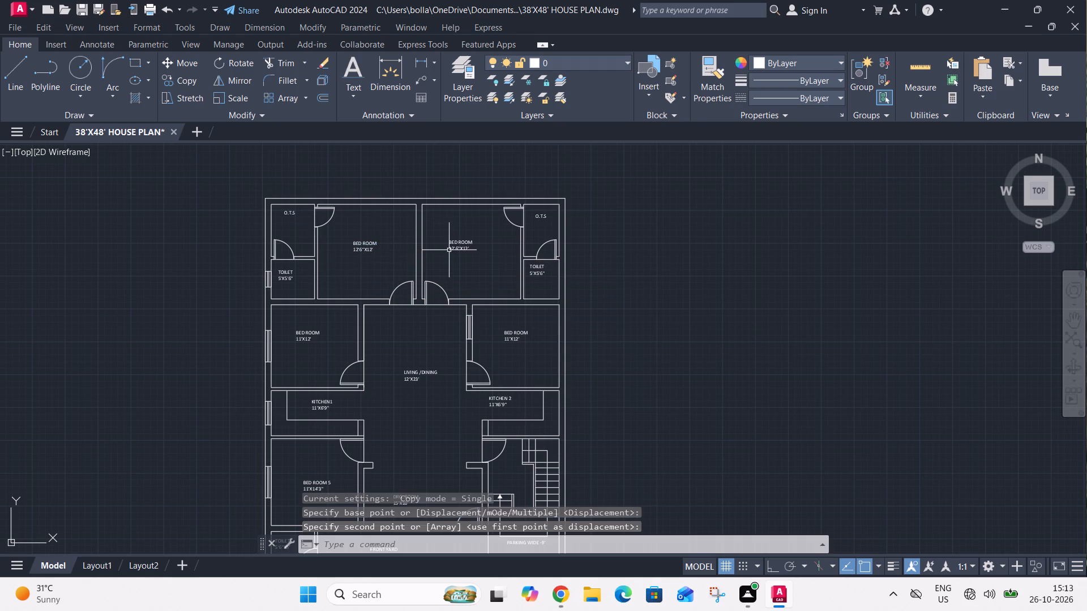
Load the ACAD_ISO02W100 ISO dash linetype from acadiso.lin into the drawing.
left_click(752, 100)
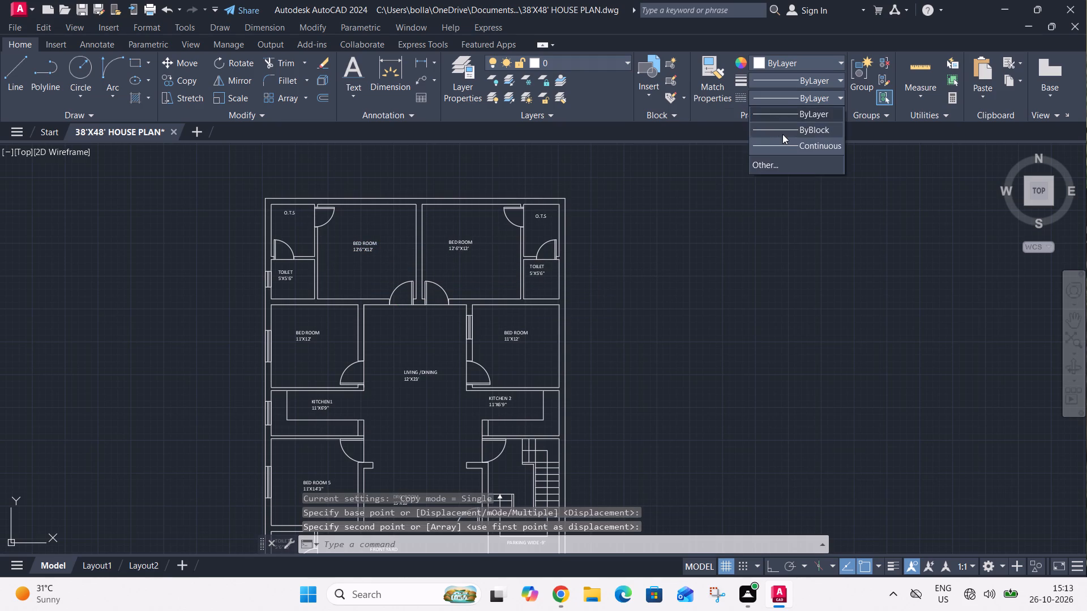
left_click(786, 141)
left_click(795, 94)
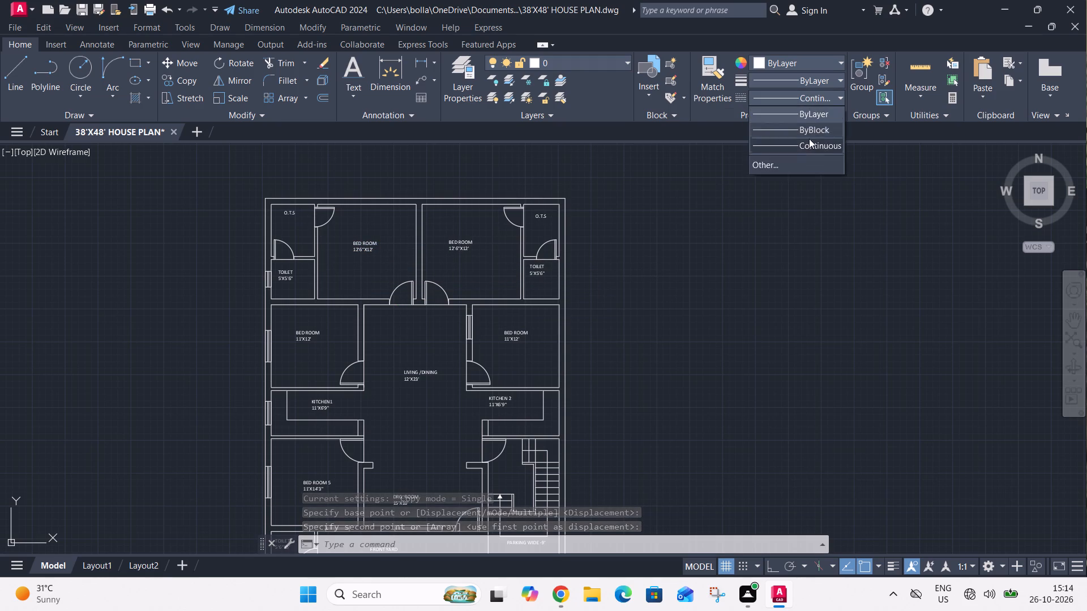
left_click(814, 157)
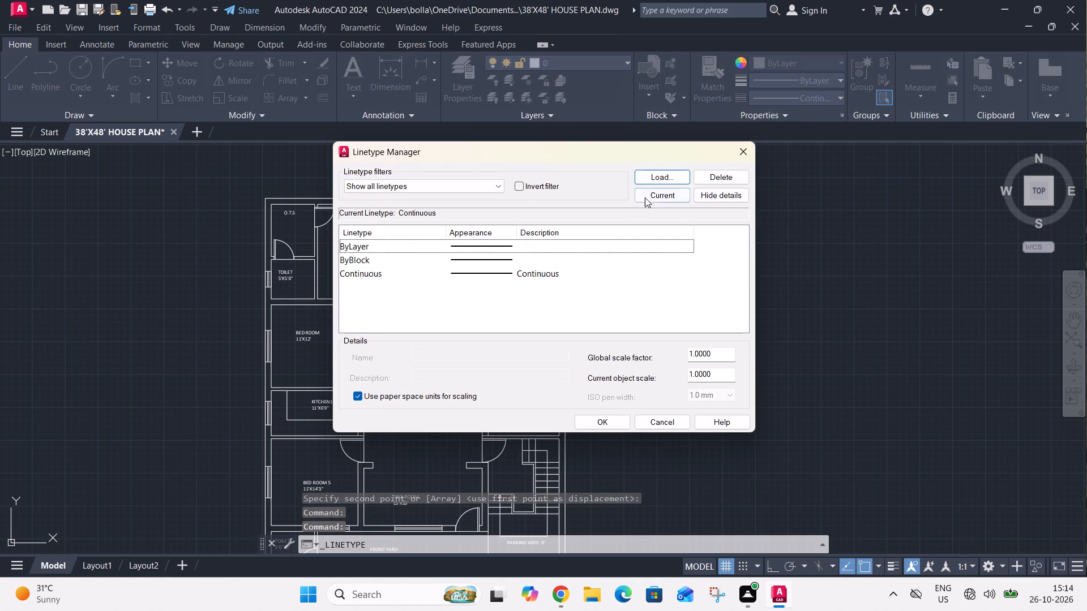
left_click(658, 178)
left_click(607, 268)
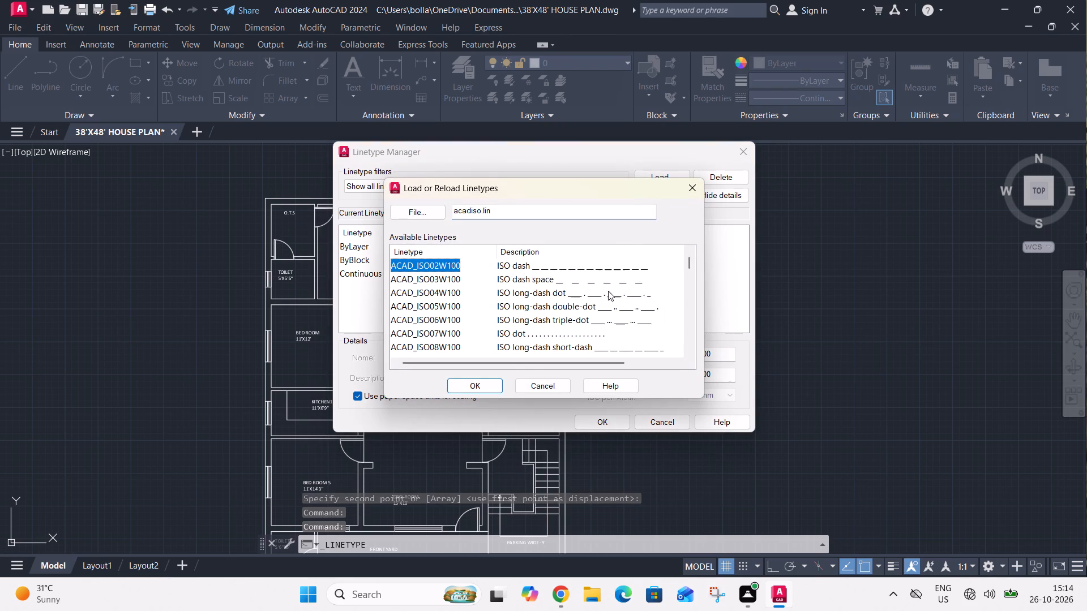
left_click(493, 384)
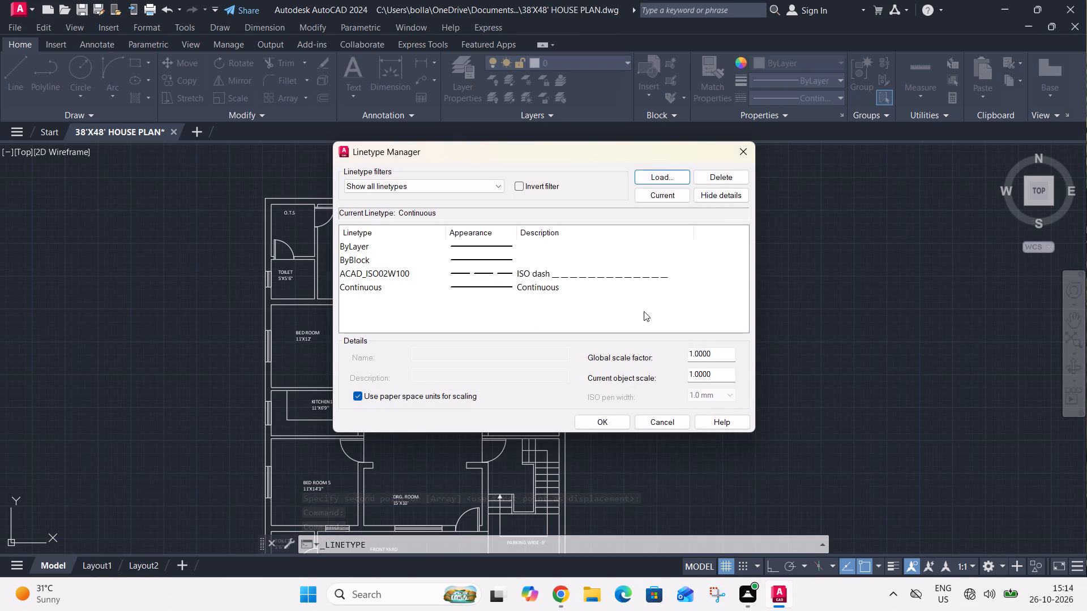
Set the global linetype scale factor to 0.3 and make ACAD_ISO02W100 the current linetype.
left_click(625, 278)
left_click(724, 352)
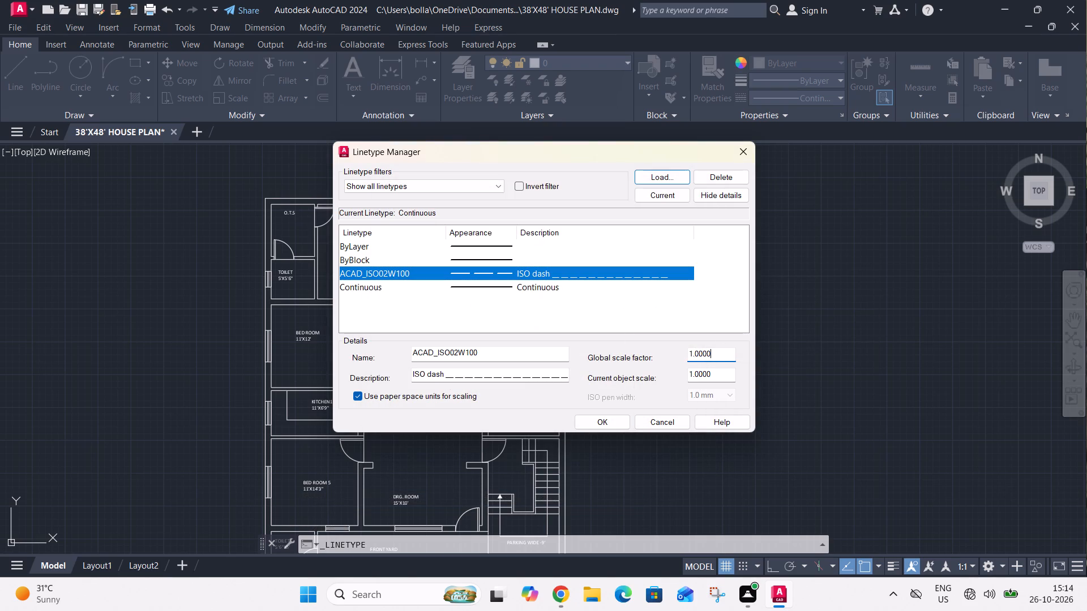
key("BackSpace")
key("BackSpace")
key("BackSpace")
key("BackSpace")
key("BackSpace")
key("BackSpace")
key("BackSpace")
key("BackSpace")
key("BackSpace")
key("BackSpace")
key("BackSpace")
key("BackSpace")
key("BackSpace")
key("BackSpace")
type("0.3")
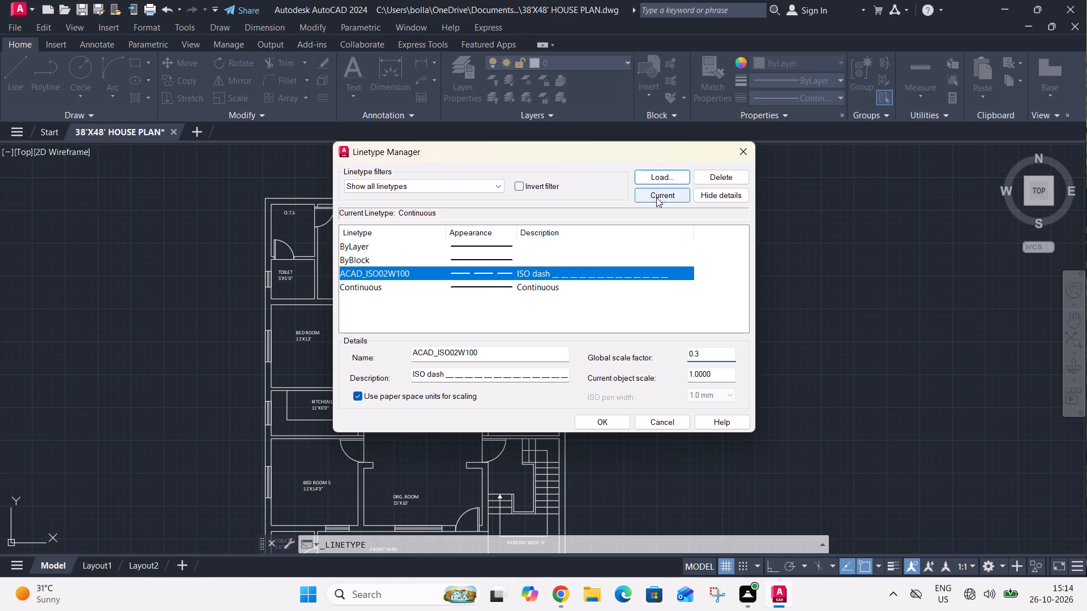
left_click(656, 197)
left_click(616, 425)
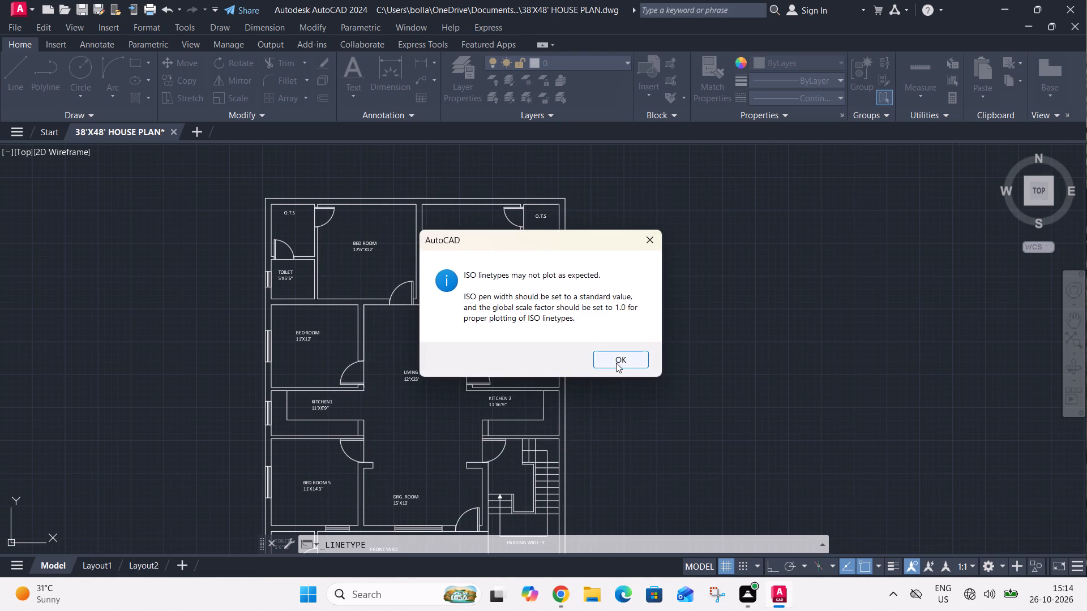
left_click(616, 363)
Draw a dashed rectangle about 2'-11.5" wide around the northwest O.T.S label, with a diagonal from its northwest to southeast corner.
type("L")
key("space")
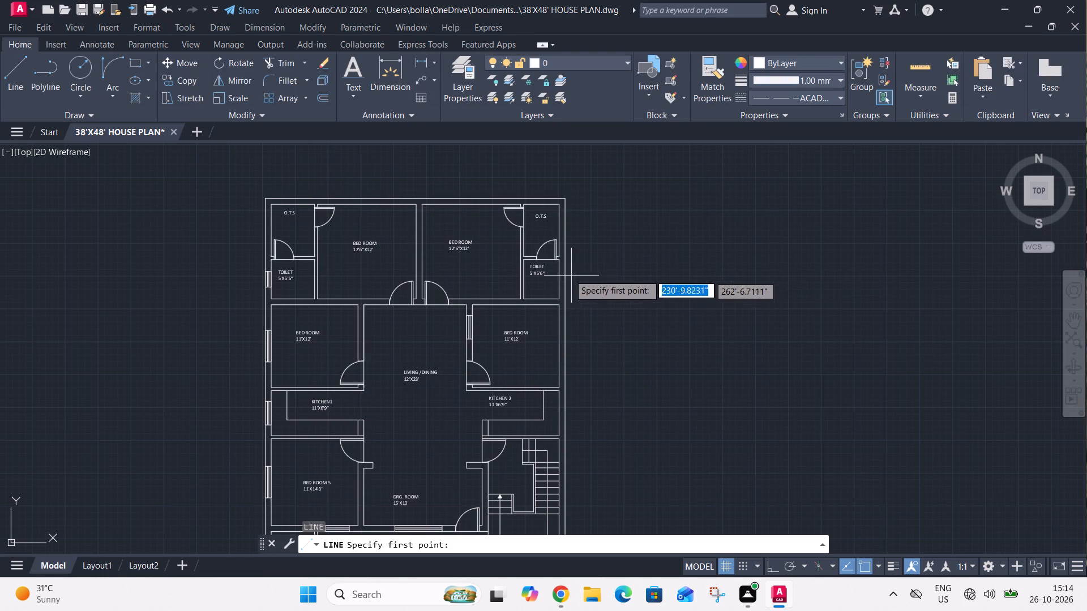
scroll(288, 218, "up", 4)
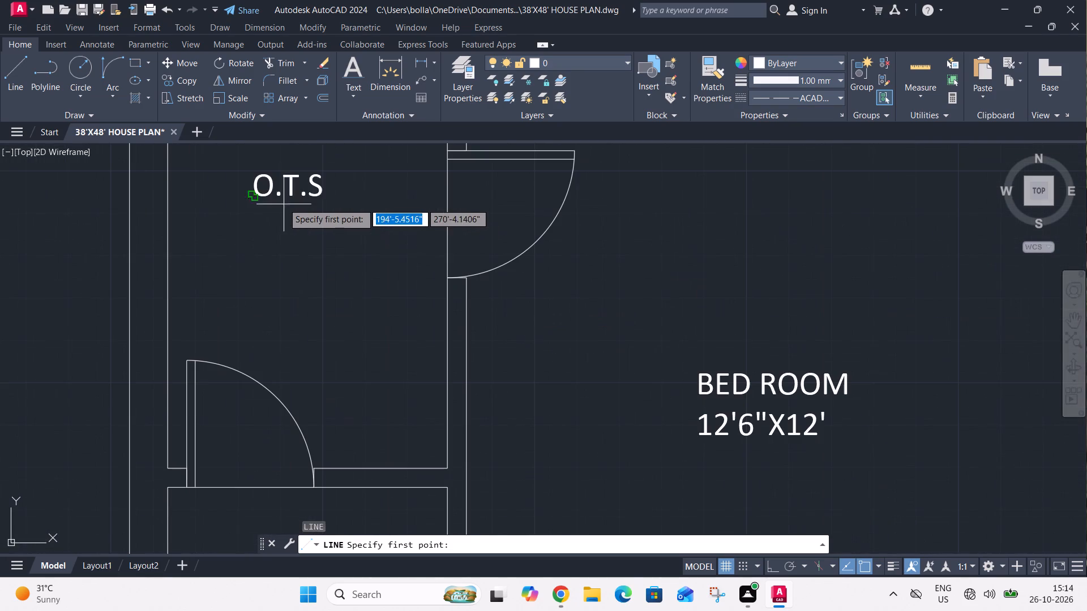
left_click(229, 163)
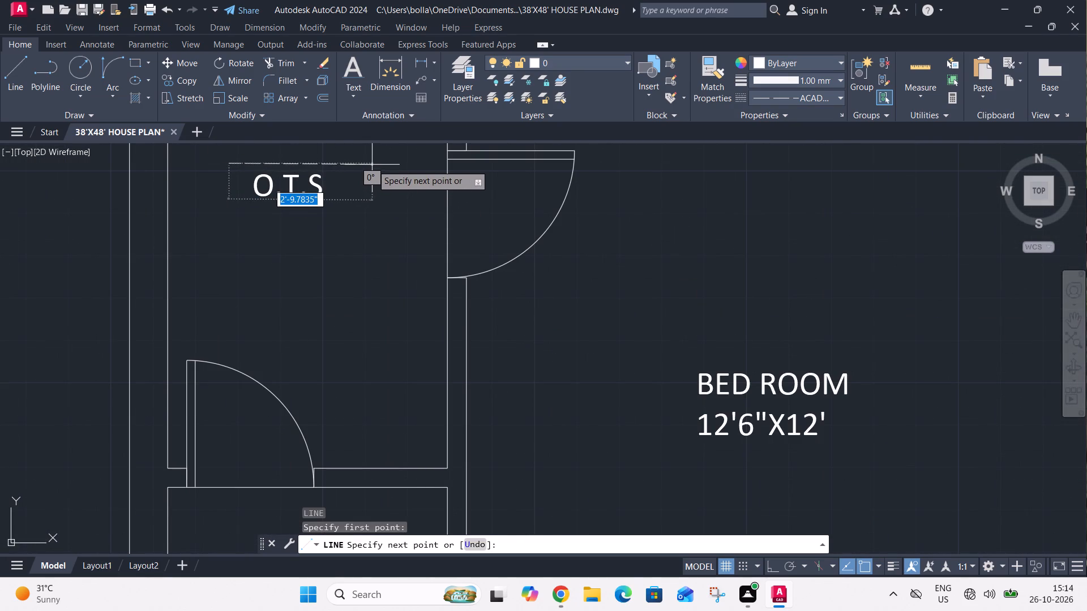
key("F8")
left_click(379, 158)
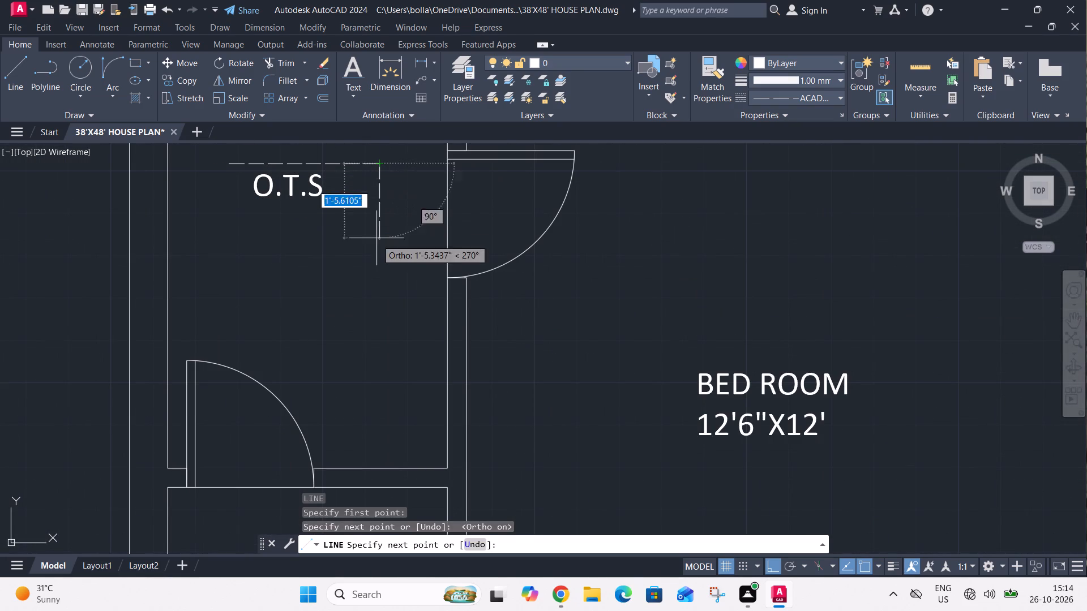
left_click(378, 275)
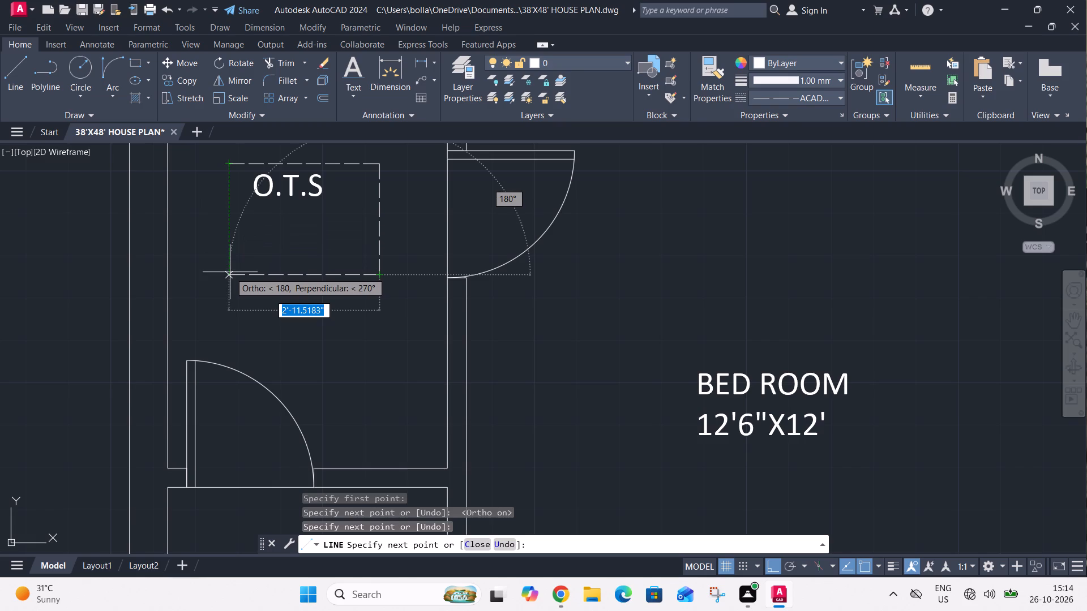
left_click(228, 273)
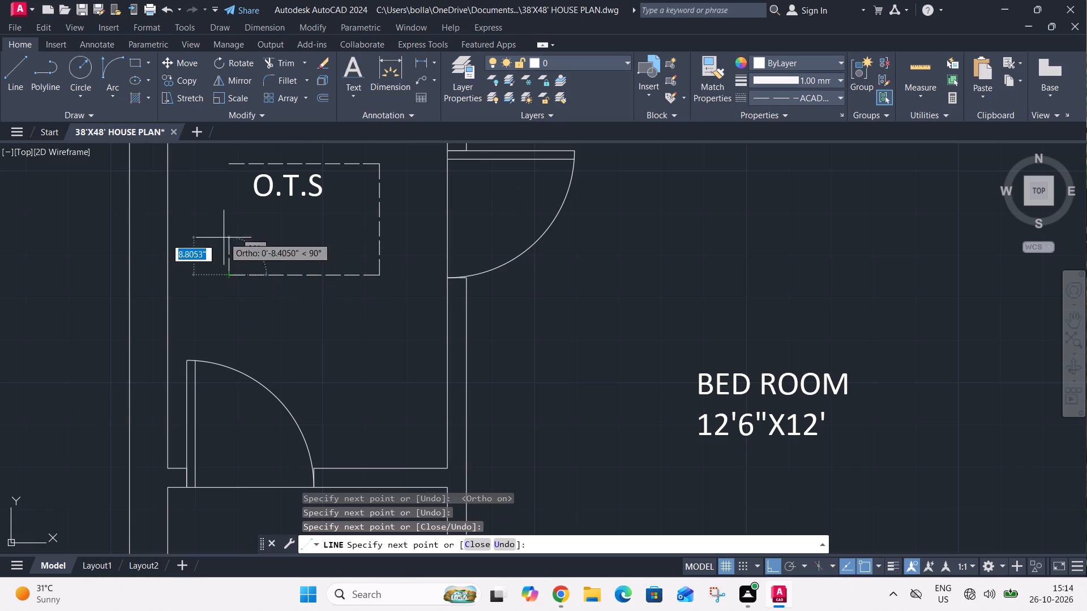
left_click(228, 161)
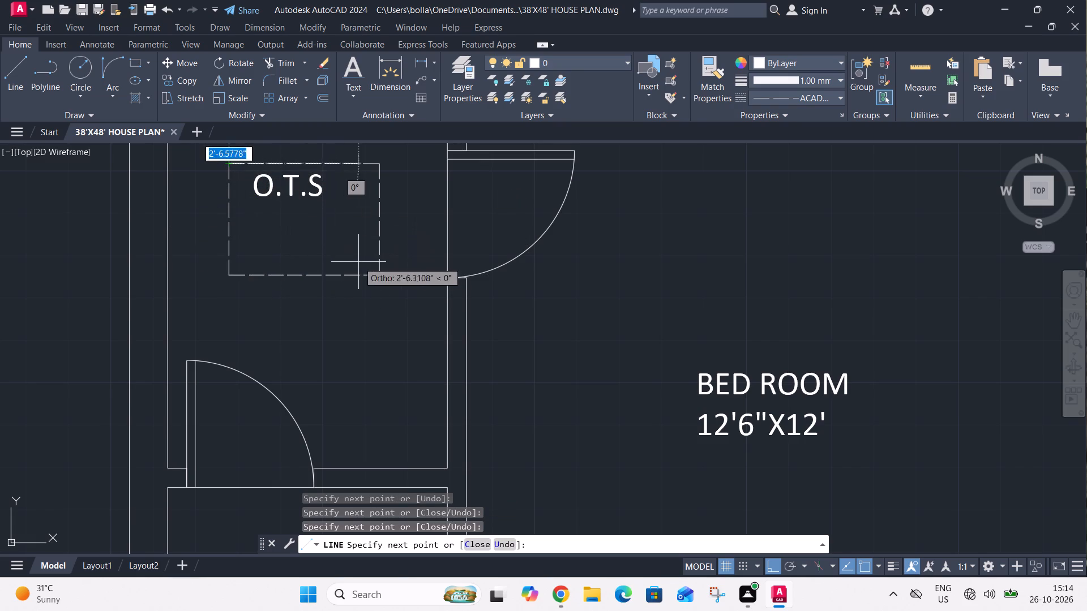
left_click(380, 275)
key("Escape")
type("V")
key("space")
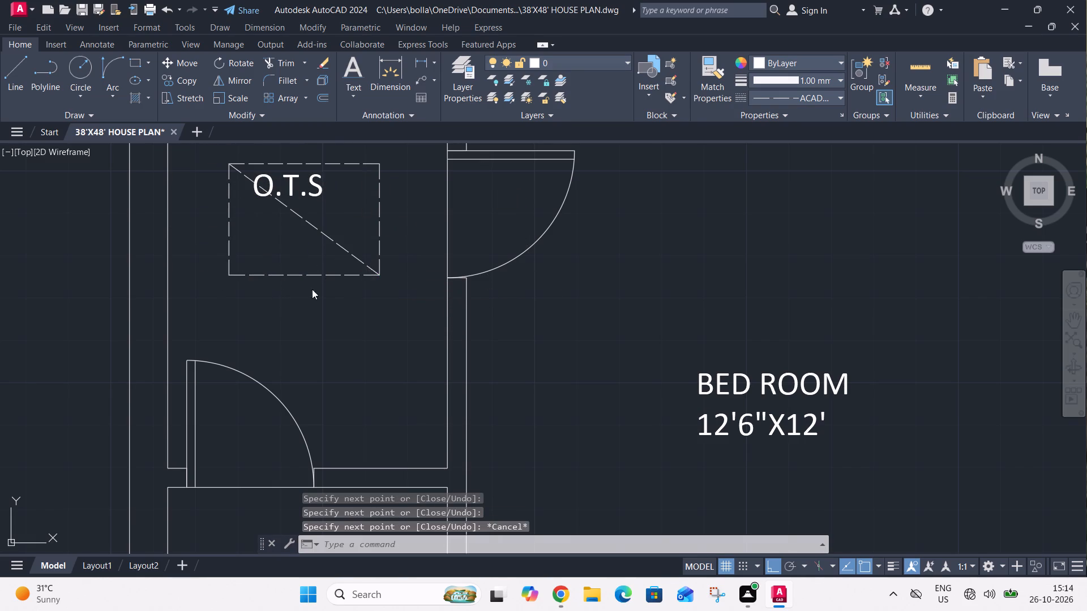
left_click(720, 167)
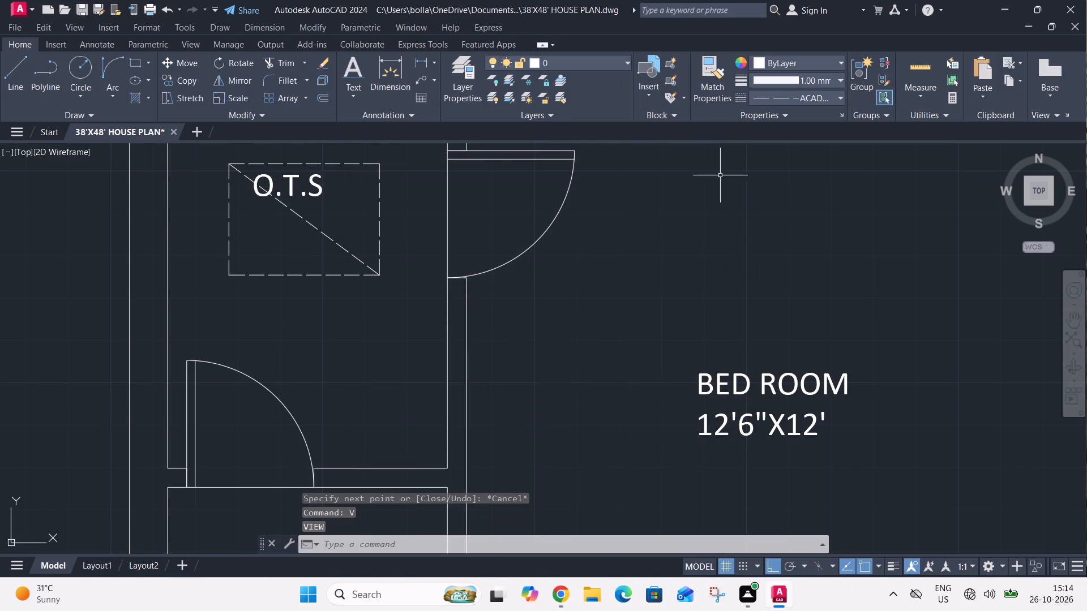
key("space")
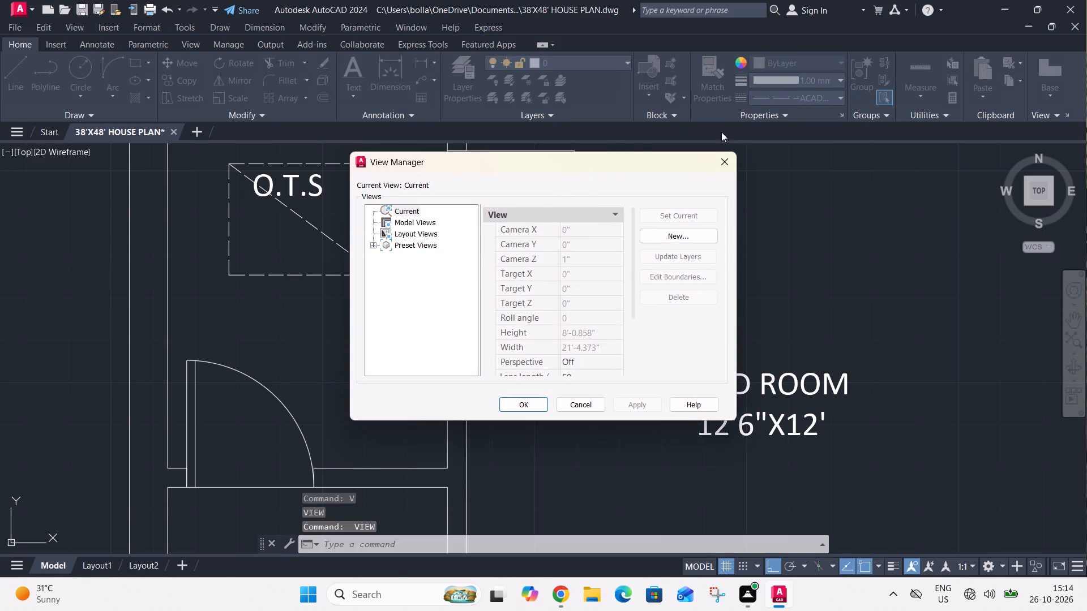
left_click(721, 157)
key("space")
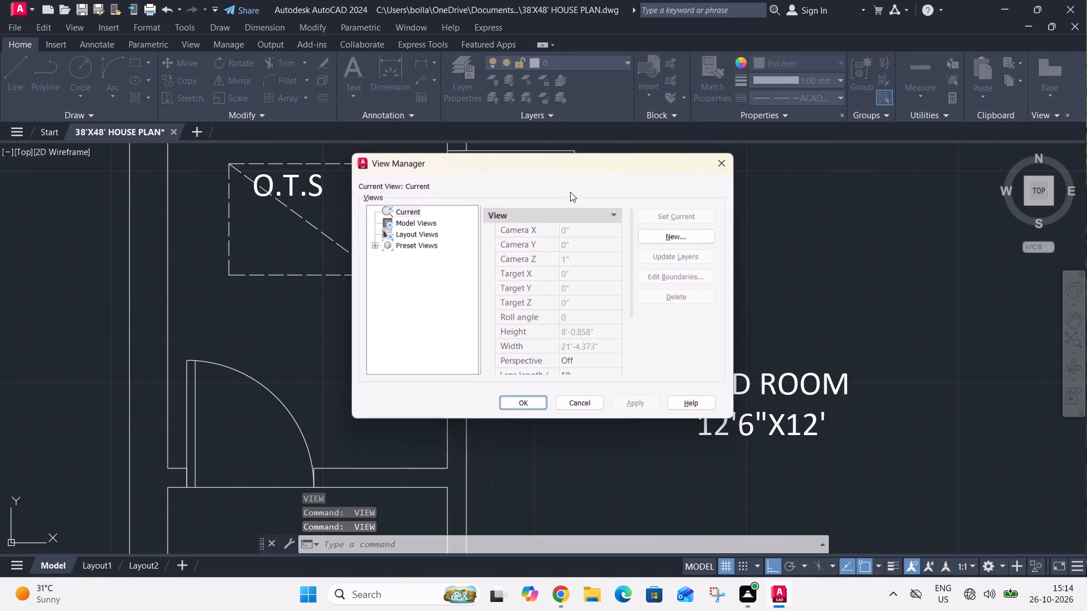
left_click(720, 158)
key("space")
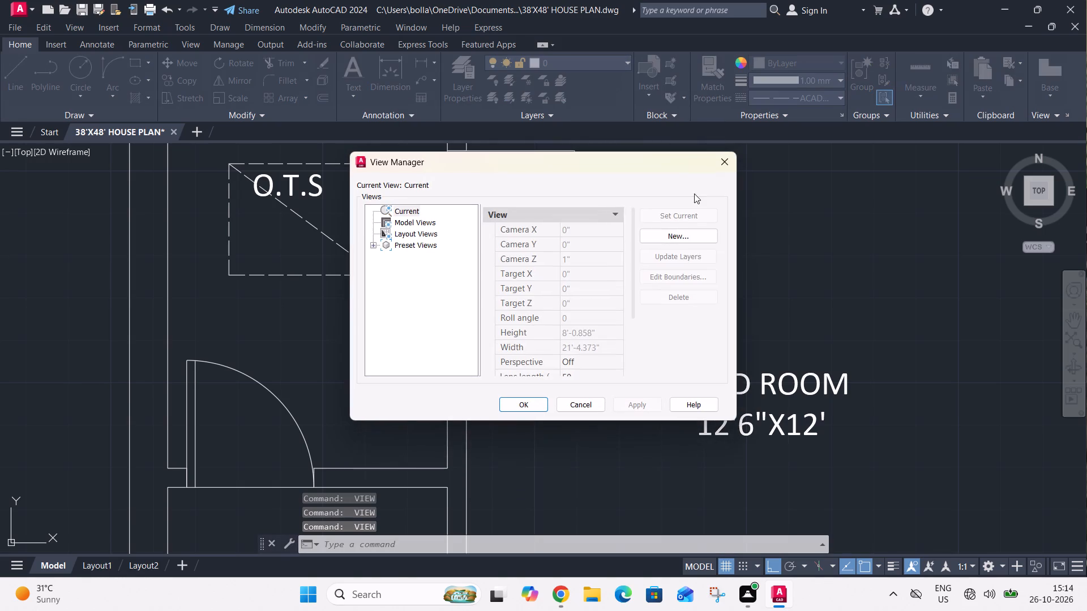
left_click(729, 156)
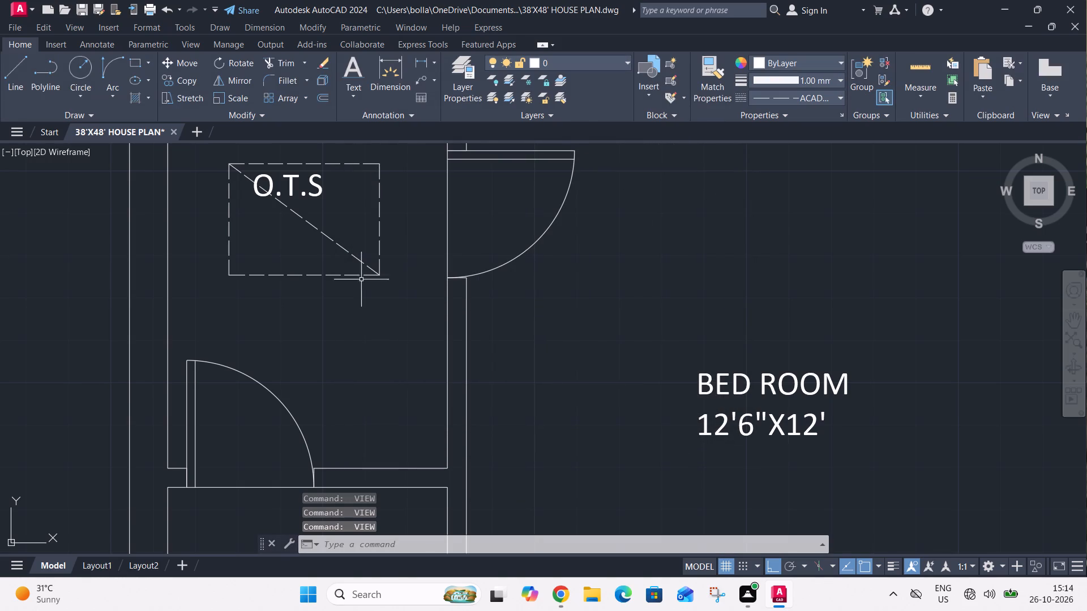
Draw a second dashed diagonal from the northeast to the southwest corner of the northwest O.T.S rectangle.
scroll(345, 296, "down", 2)
key("l")
key("space")
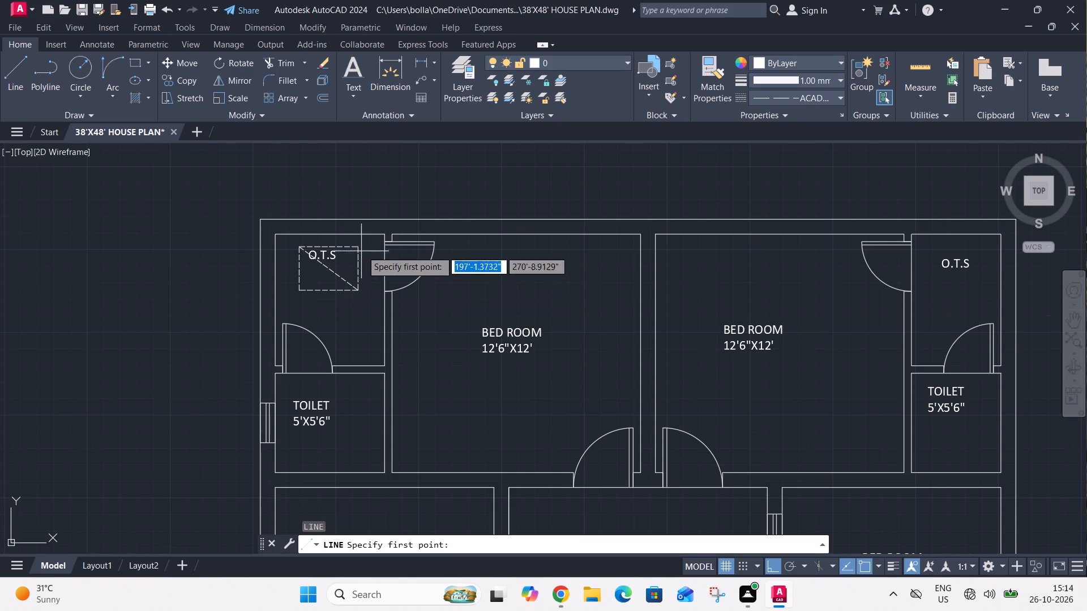
left_click(359, 248)
scroll(304, 290, "up", 2)
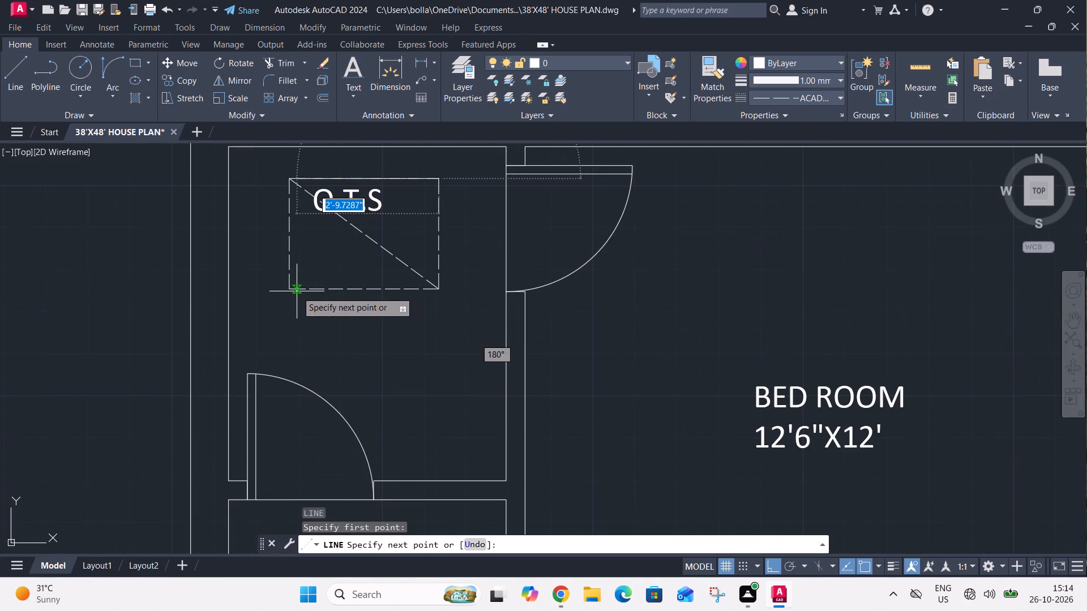
left_click(294, 289)
key("Escape")
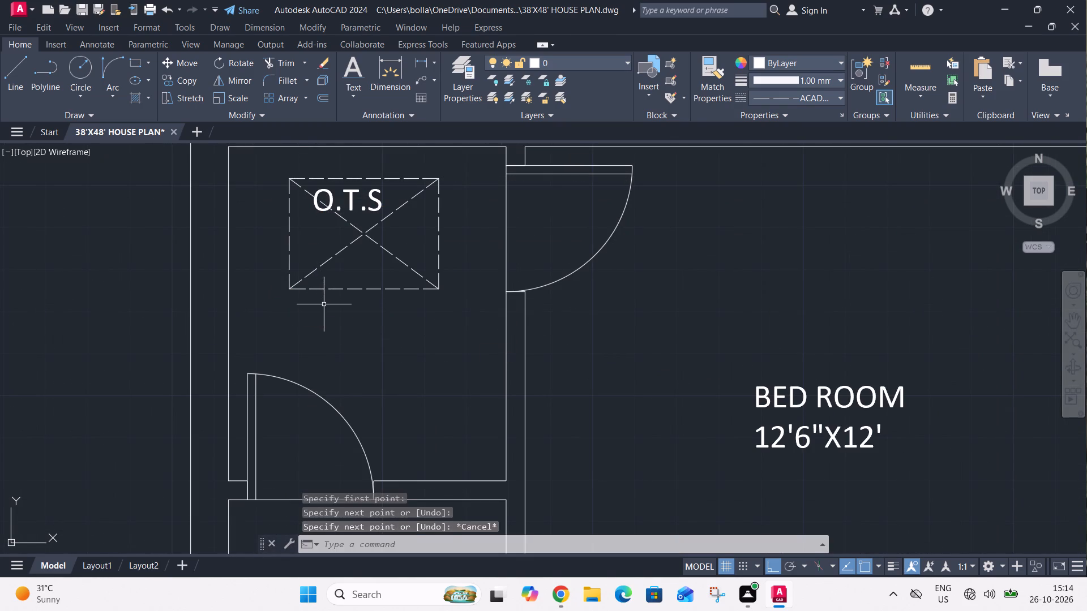
Copy the dashed rectangle with its two diagonals from the northwest O.T.S horizontally onto the northeast O.T.S label.
scroll(331, 304, "down", 3)
scroll(346, 277, "up", 2)
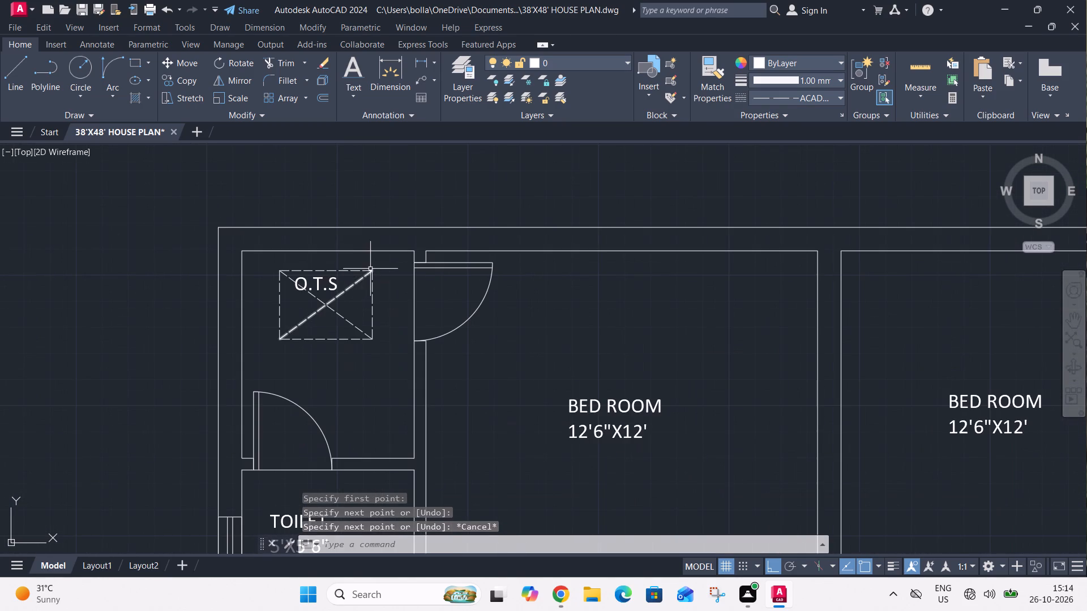
left_click(378, 265)
left_click(345, 343)
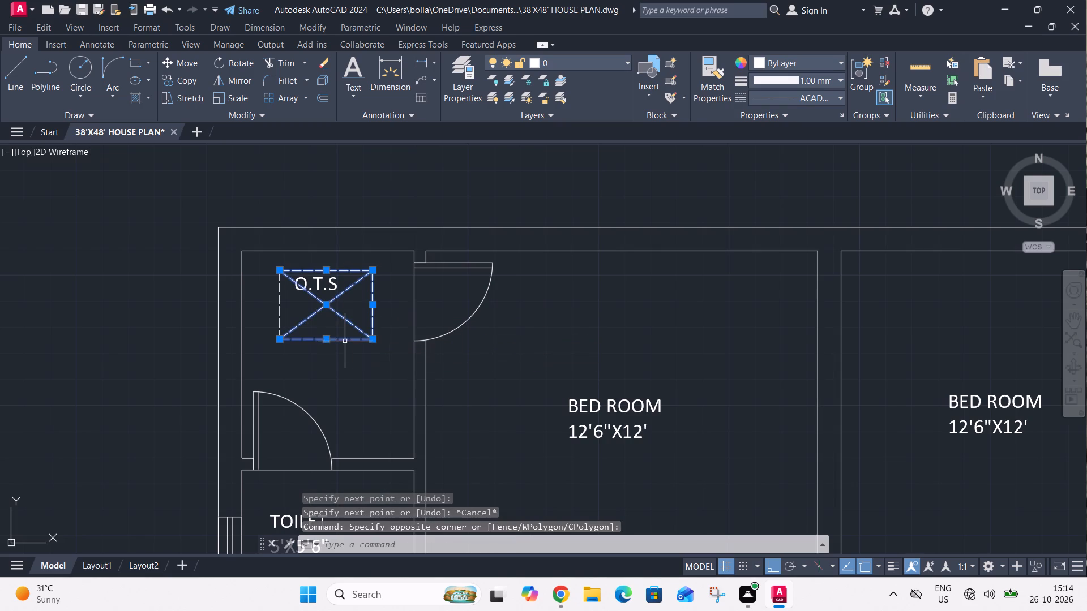
left_click(288, 309)
left_click(263, 319)
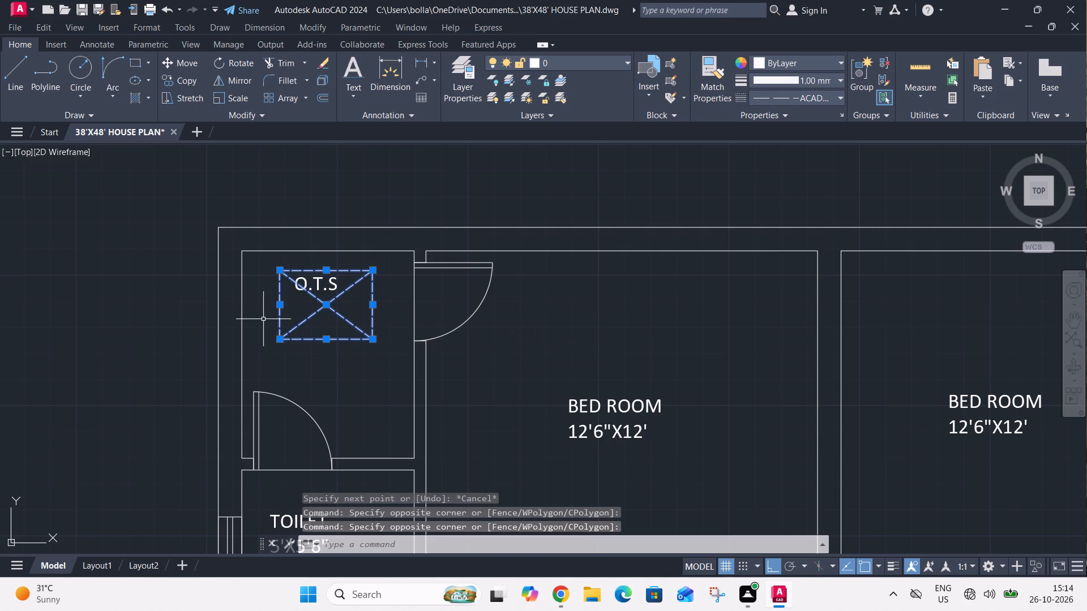
type("CO")
key("space")
left_click(324, 304)
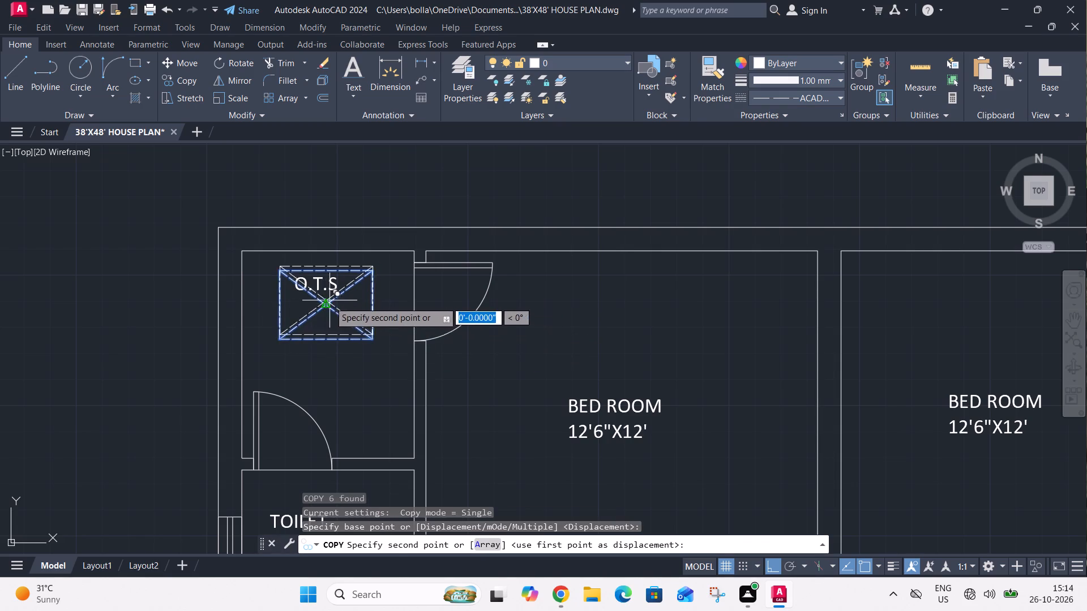
scroll(329, 303, "down", 2)
scroll(712, 312, "up", 2)
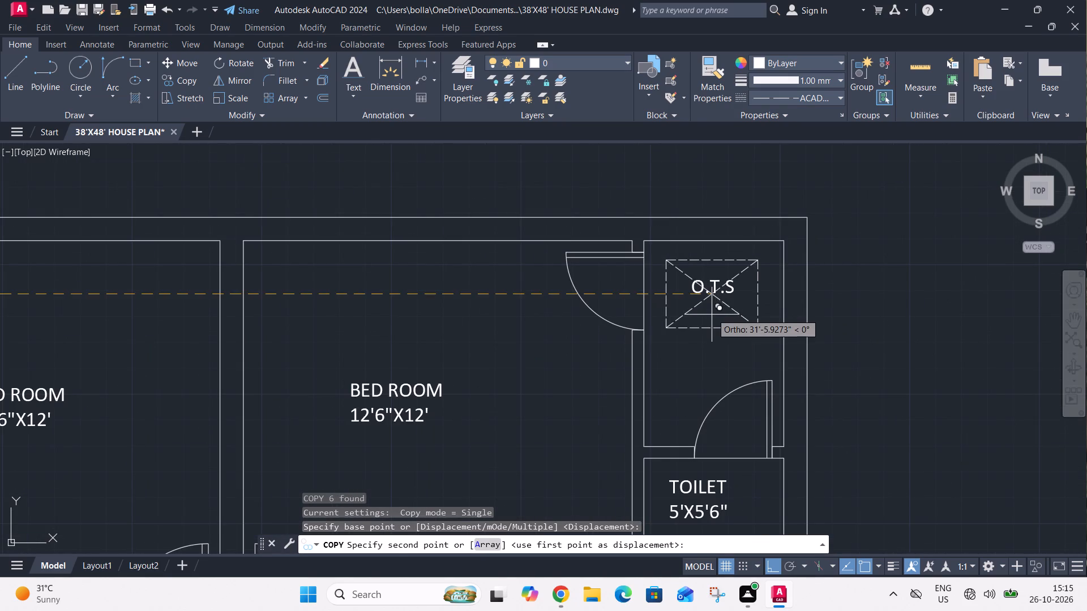
left_click(712, 315)
key("Escape")
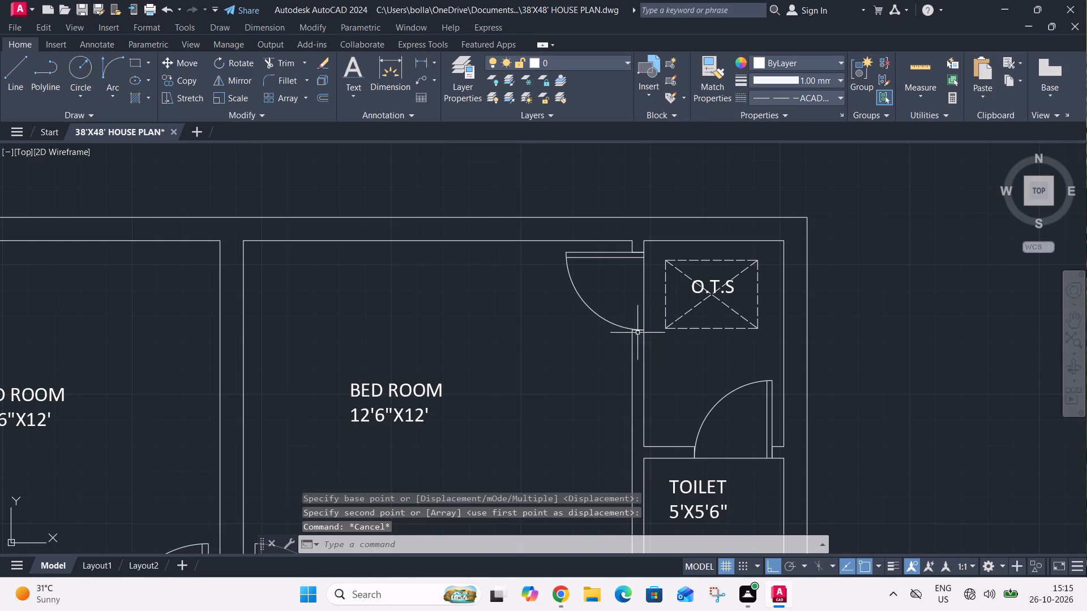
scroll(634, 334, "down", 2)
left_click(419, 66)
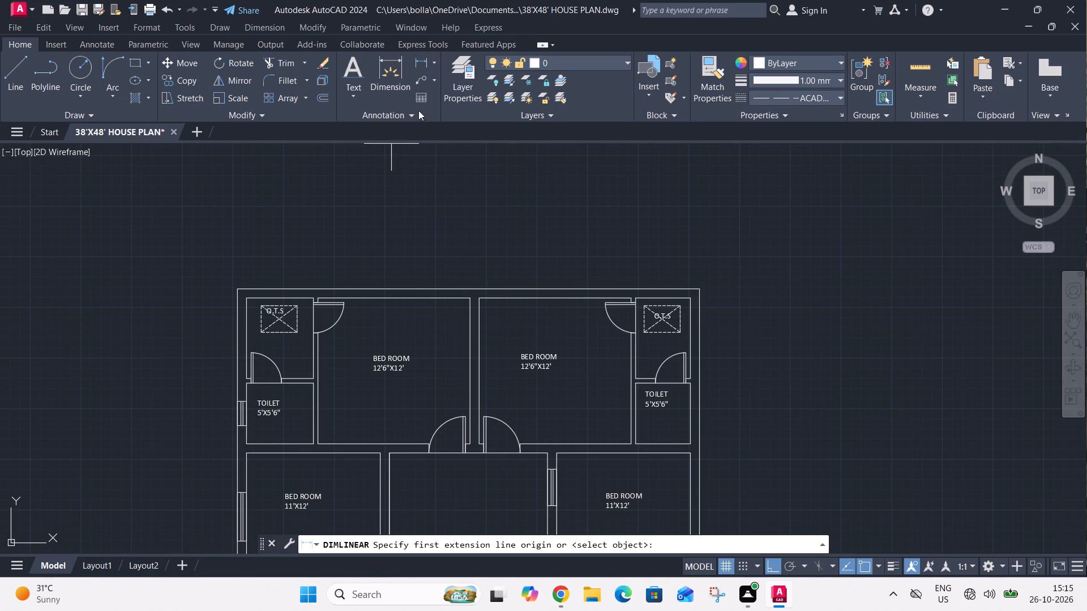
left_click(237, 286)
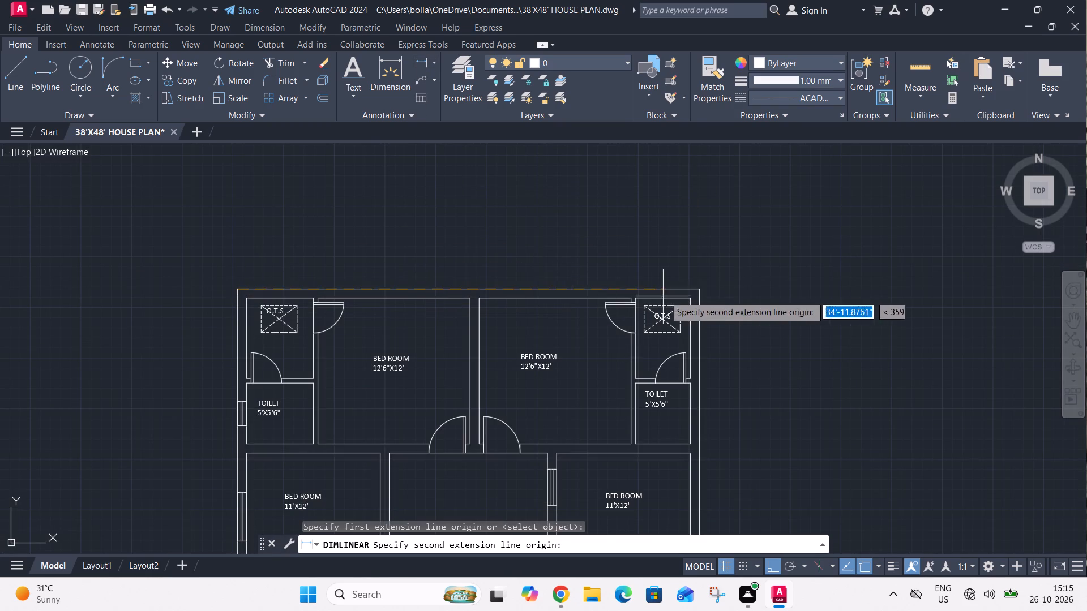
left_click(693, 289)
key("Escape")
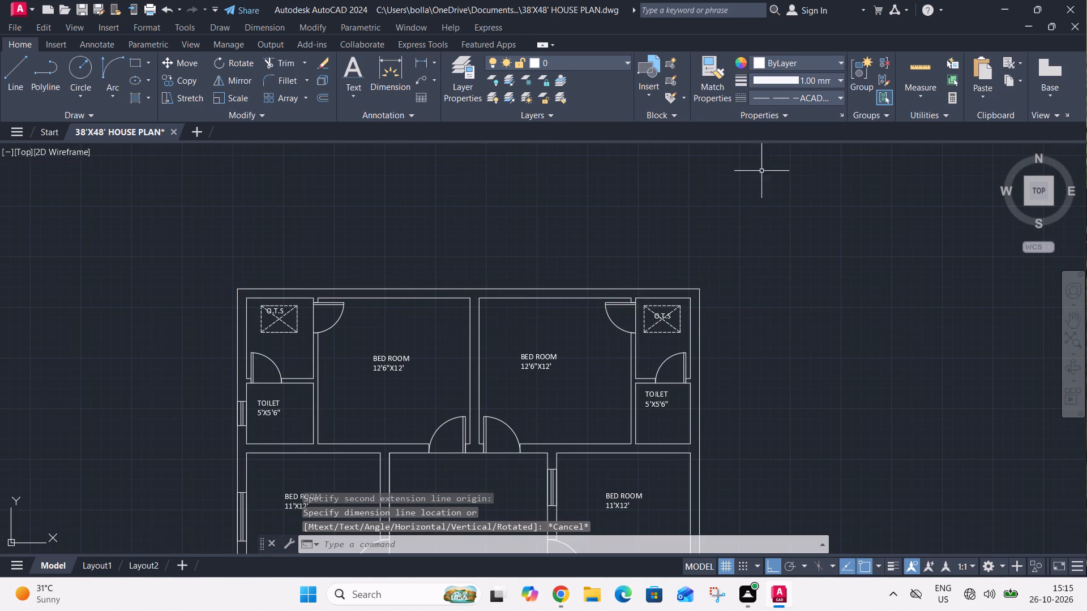
Set the current linetype to ByLayer and the current lineweight to Default.
left_click(799, 101)
left_click(799, 113)
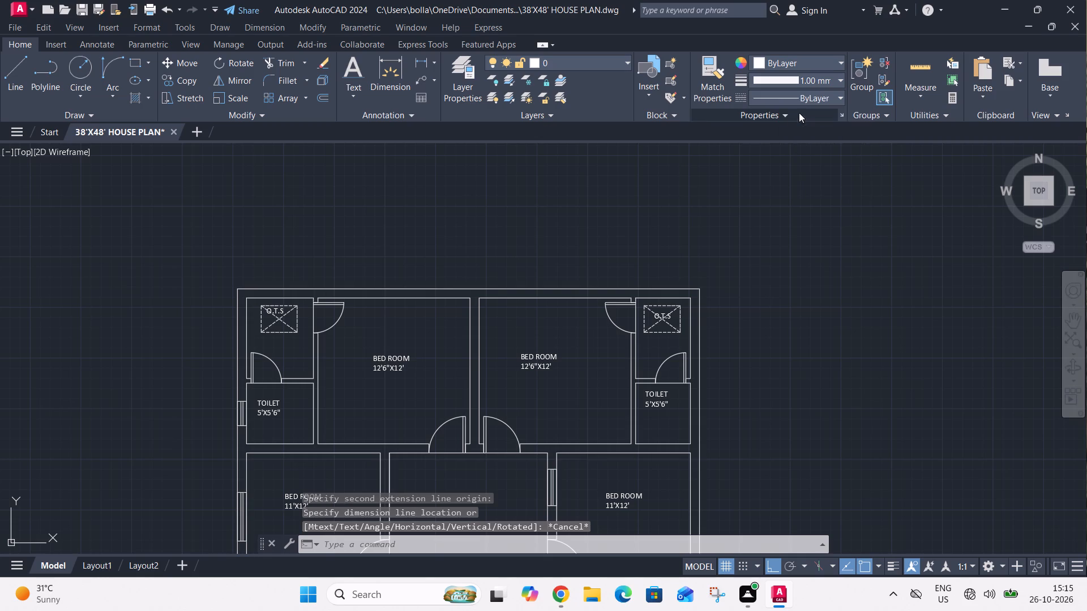
left_click(795, 80)
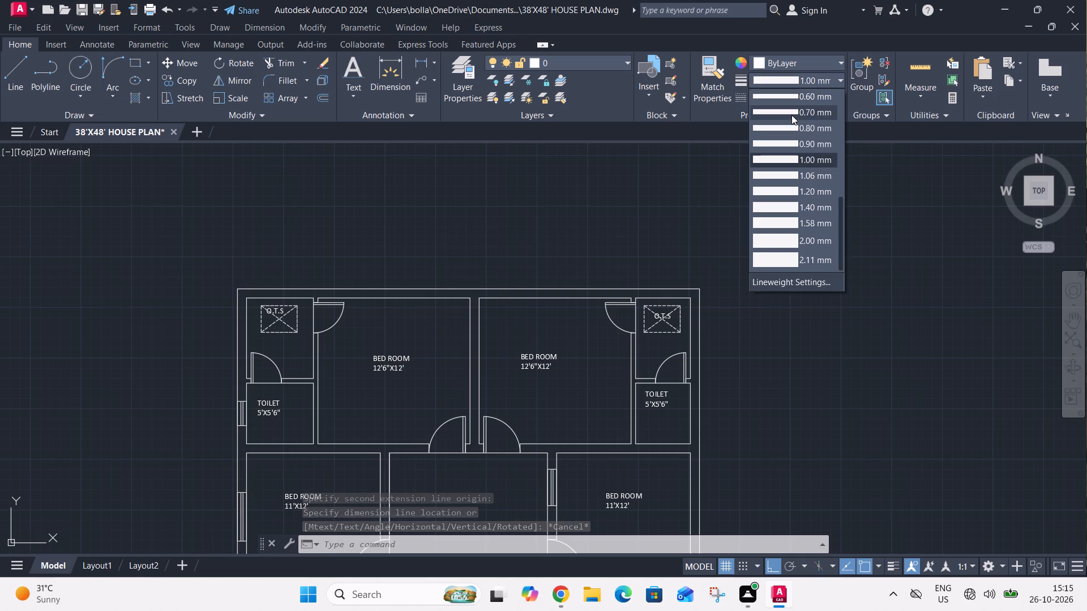
scroll(791, 115, "up", 14)
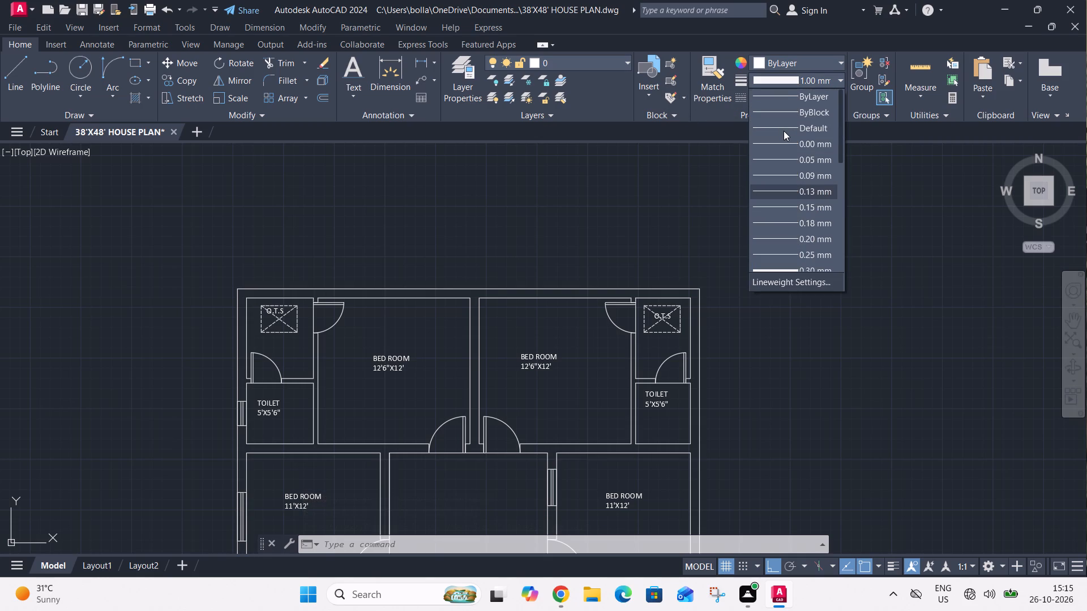
left_click(784, 126)
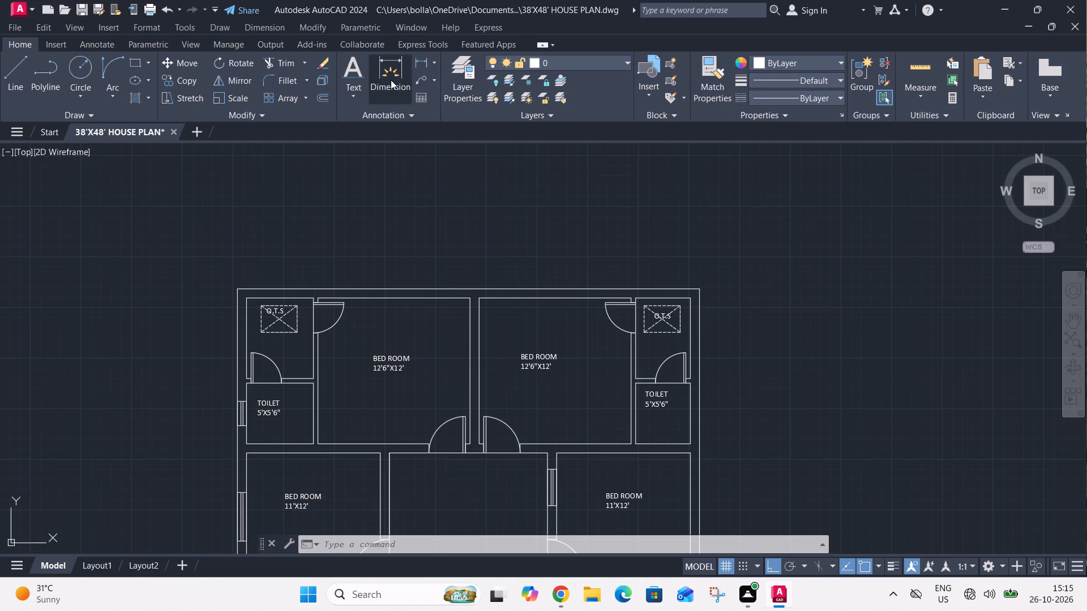
Add a horizontal linear dimension across the full width of the plan, placed just north of the outer wall.
left_click(429, 61)
left_click(234, 287)
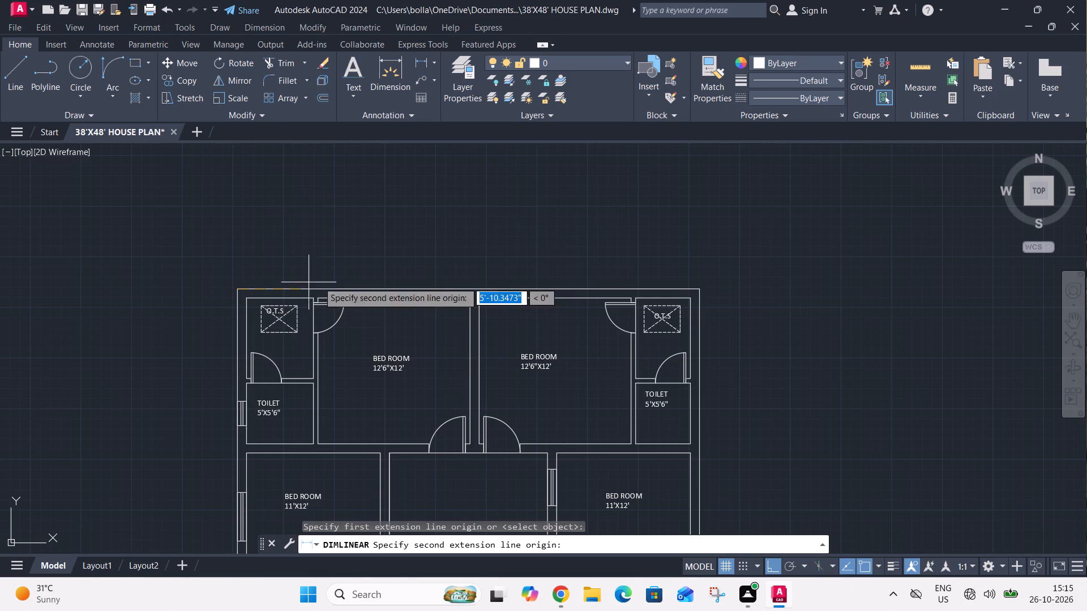
left_click(696, 289)
left_click(691, 267)
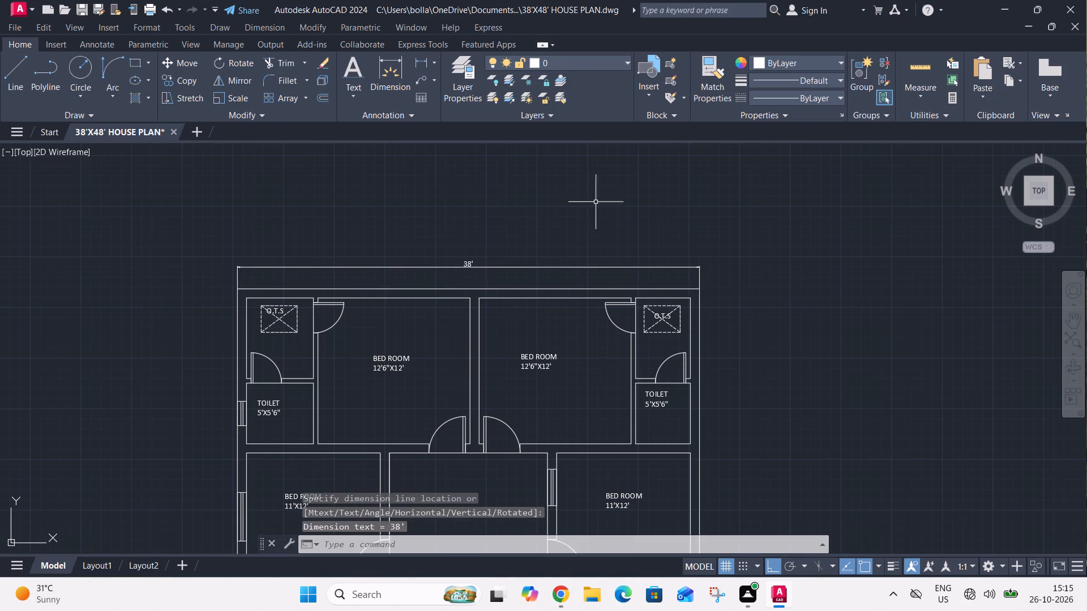
Add a vertical linear dimension from the northeast to the southeast outer corner, placed east of the plan.
left_click(423, 65)
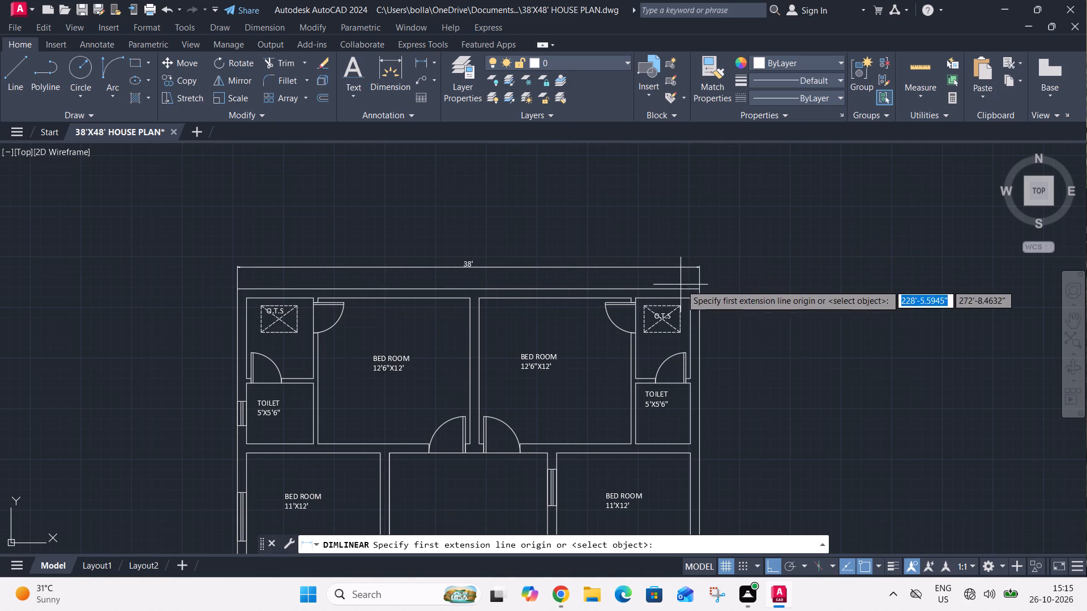
left_click(697, 289)
scroll(709, 262, "down", 3)
scroll(722, 413, "up", 3)
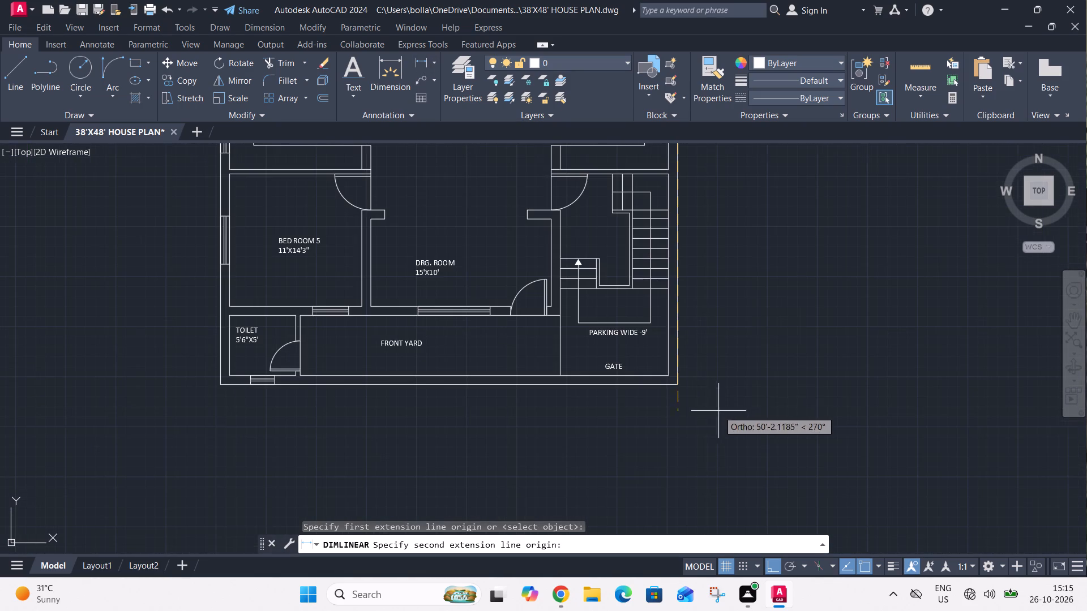
left_click(681, 384)
left_click(718, 381)
Start a Solid hatch in colour 0,0,0 and fill the west wall sections north and south of the KITCHEN1 window with their connected walls.
scroll(726, 416, "down", 1)
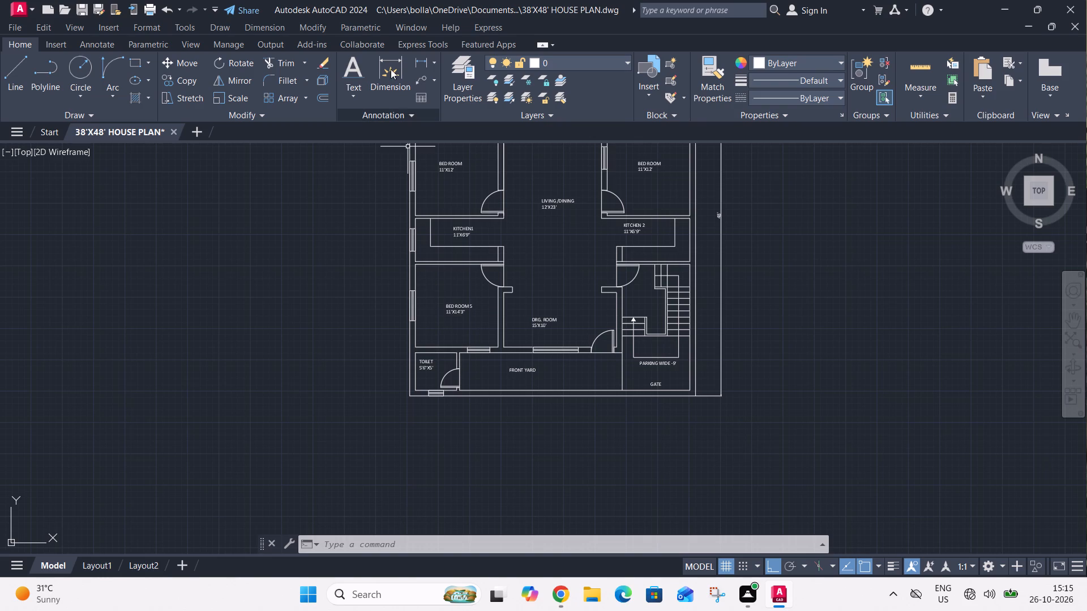
left_click(143, 104)
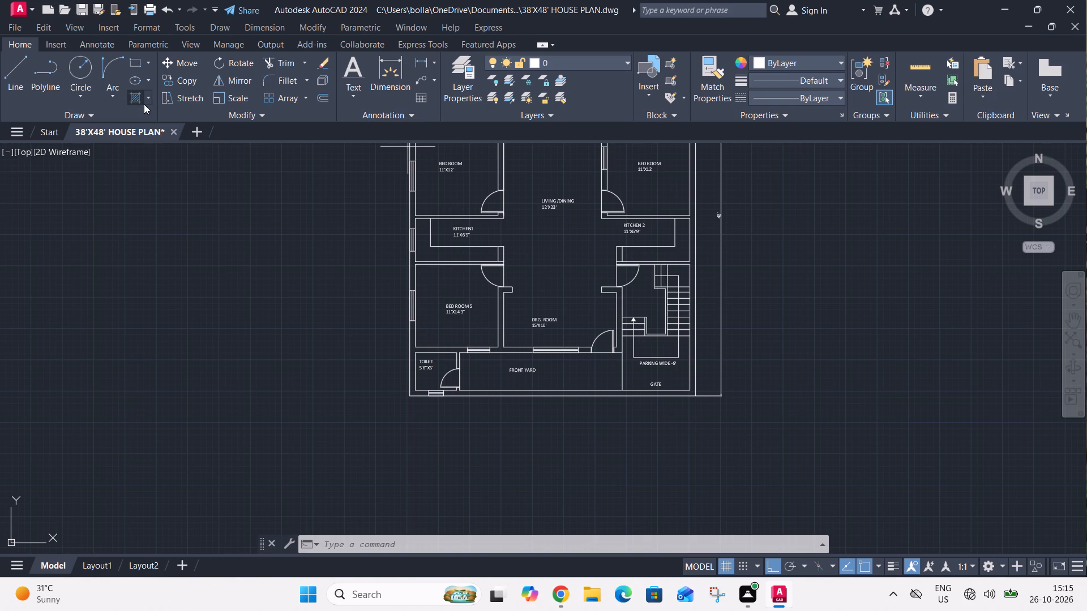
left_click(140, 82)
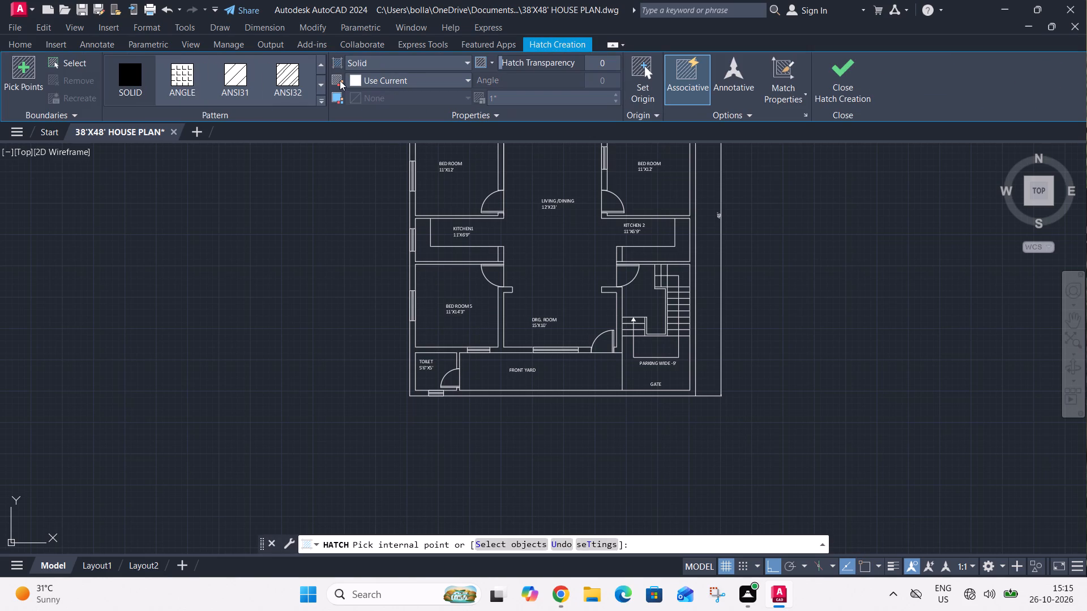
left_click(366, 78)
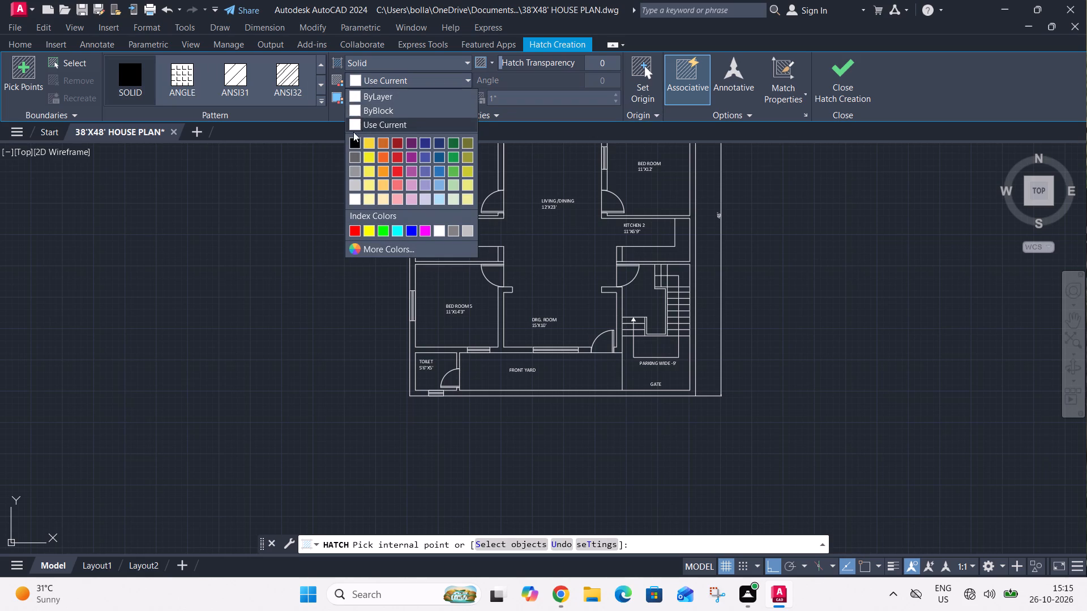
left_click(352, 143)
scroll(410, 222, "up", 2)
left_click(410, 213)
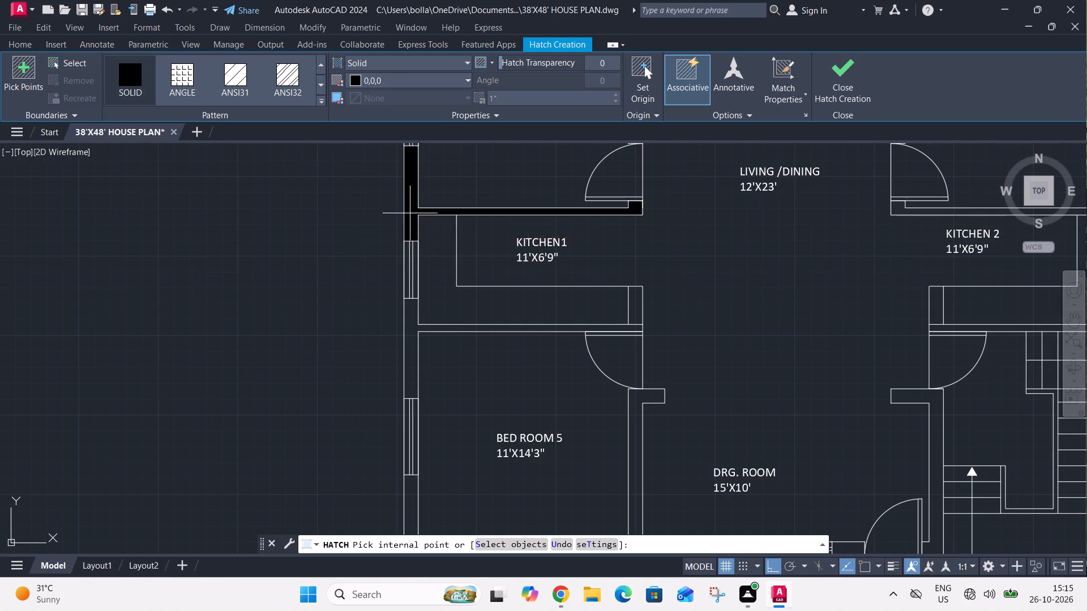
left_click(412, 332)
Fill the west wall south of the BED ROOM 5 window, the south outer wall and the walls around the DRG. ROOM with the solid hatch.
scroll(423, 300, "down", 2)
scroll(421, 389, "up", 1)
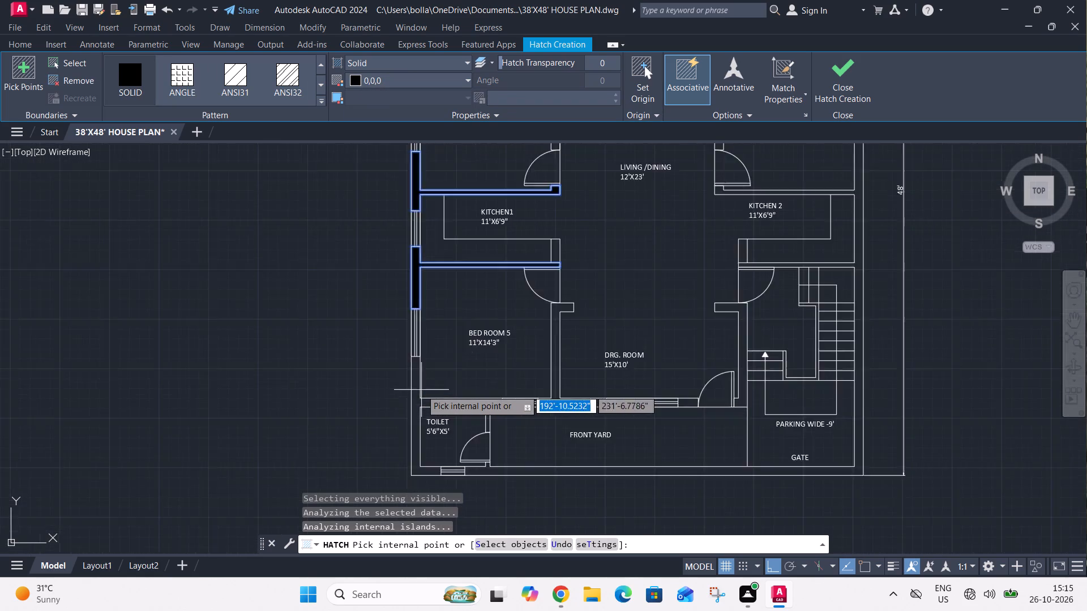
scroll(421, 390, "up", 2)
left_click(404, 403)
scroll(427, 352, "down", 3)
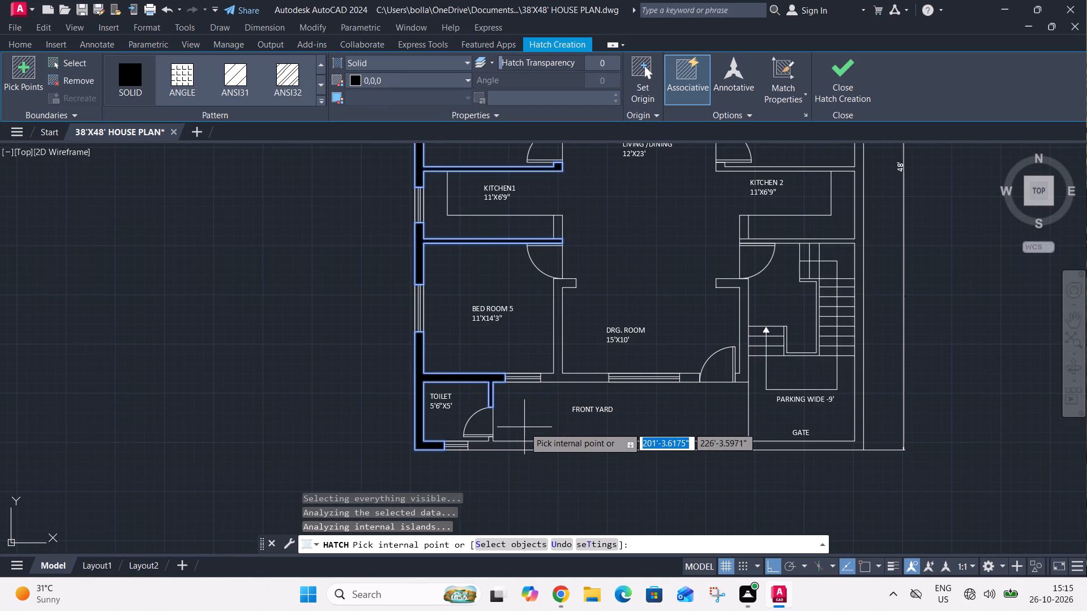
left_click(525, 445)
left_click(562, 378)
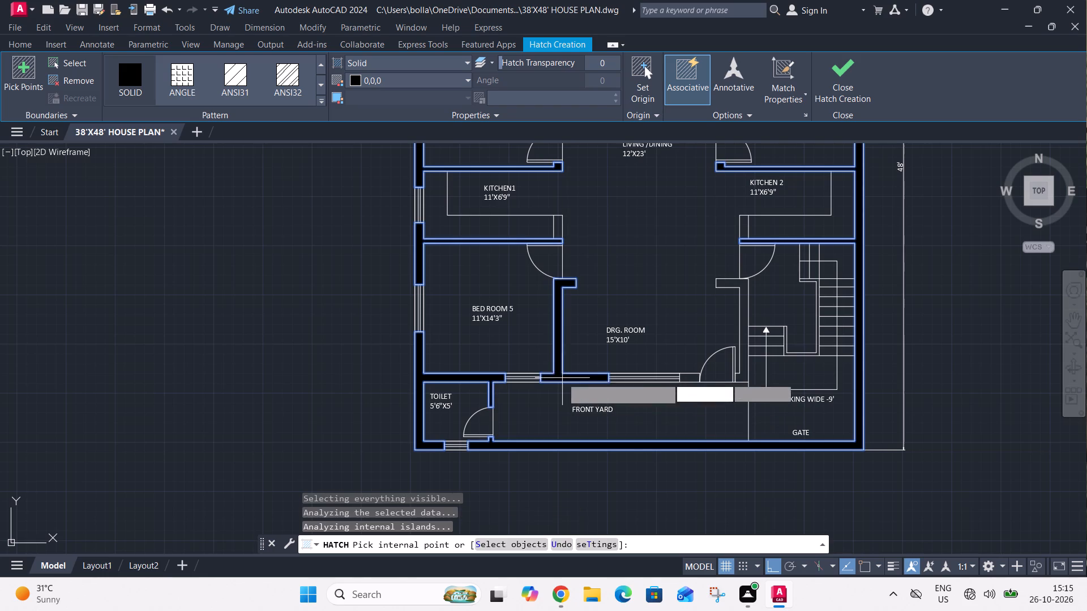
left_click(690, 378)
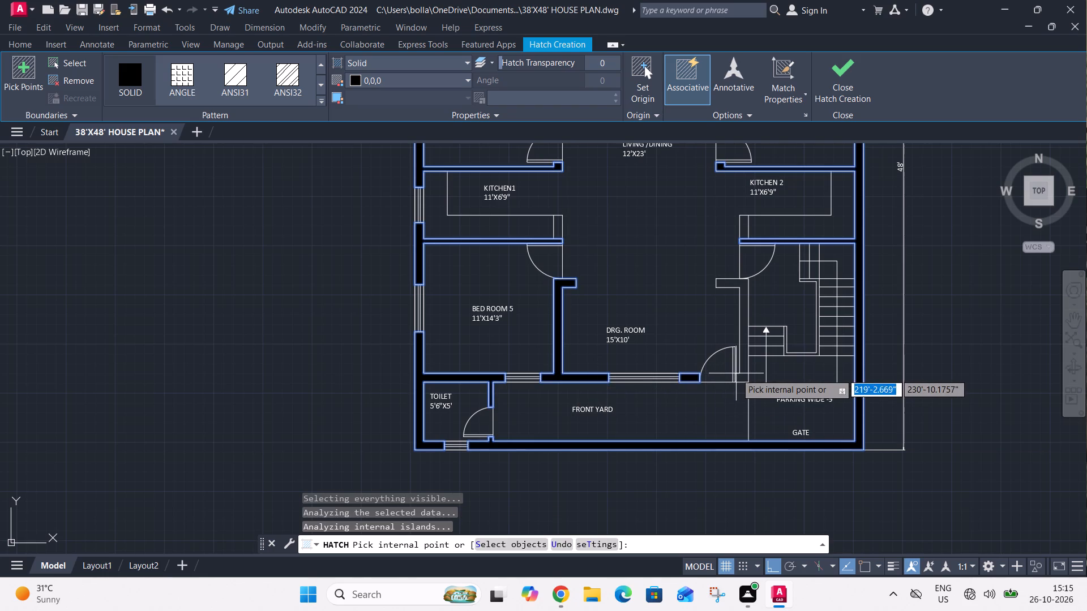
left_click(744, 373)
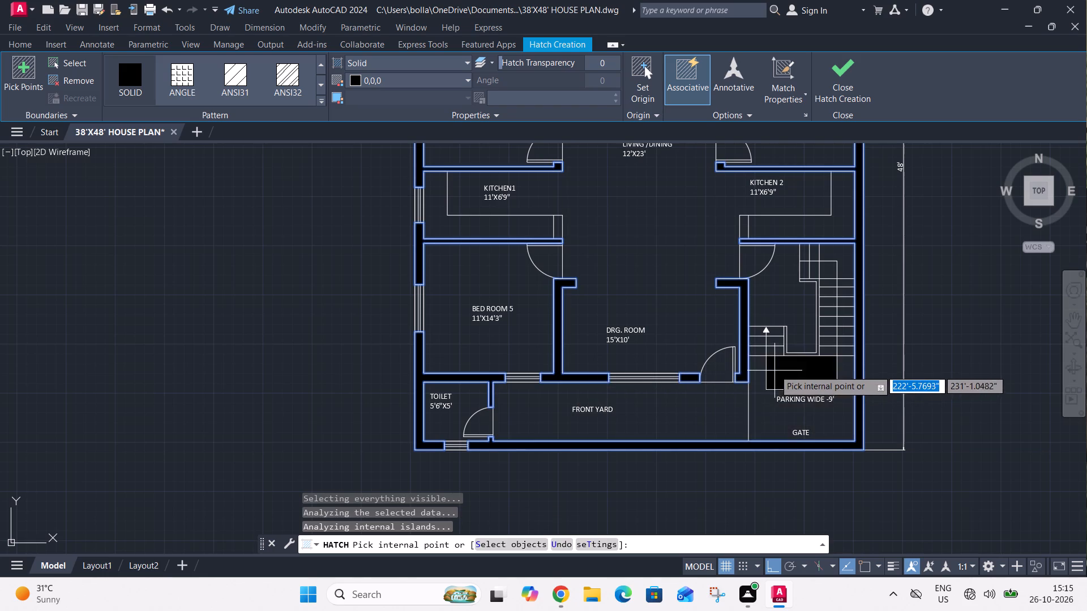
Fill the stub walls beside both kitchens and the living-side walls of both 11'X12' bedrooms with the solid hatch, and finish hatching.
middle_click_drag(774, 370, 599, 526)
scroll(599, 526, "up", 1)
left_click(545, 299)
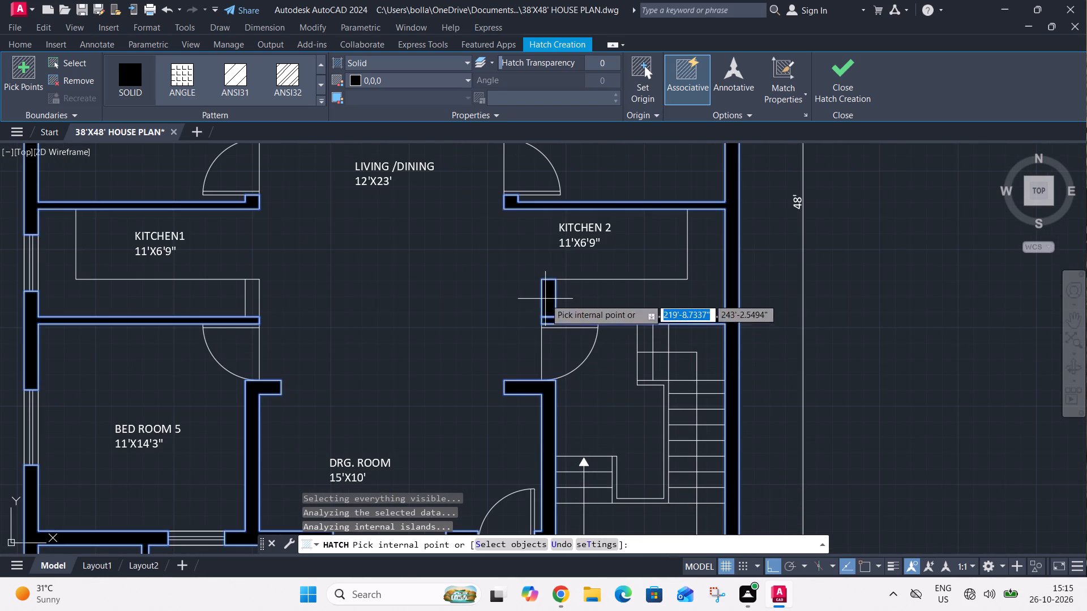
scroll(553, 334, "down", 1)
left_click(364, 317)
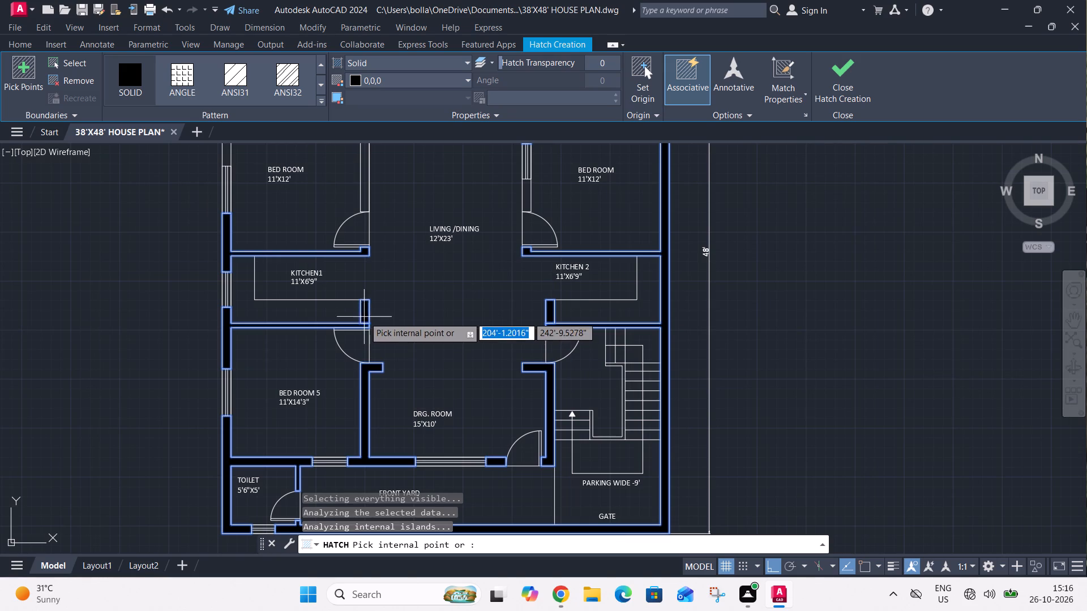
middle_click_drag(369, 269, 350, 350)
scroll(350, 347, "up", 1)
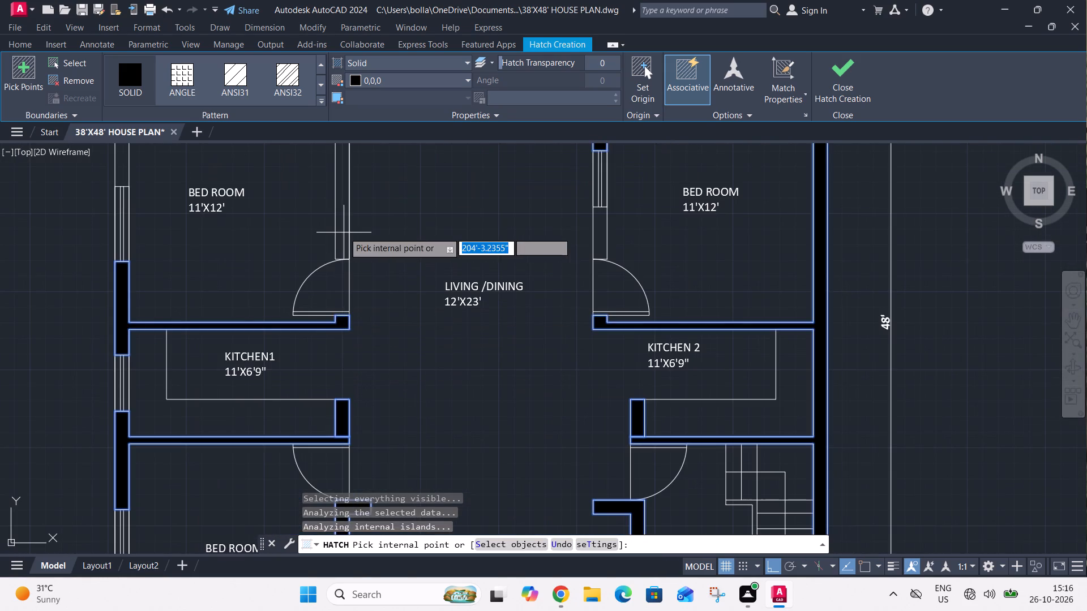
left_click(344, 231)
scroll(373, 246, "down", 3)
middle_click_drag(380, 240, 383, 317)
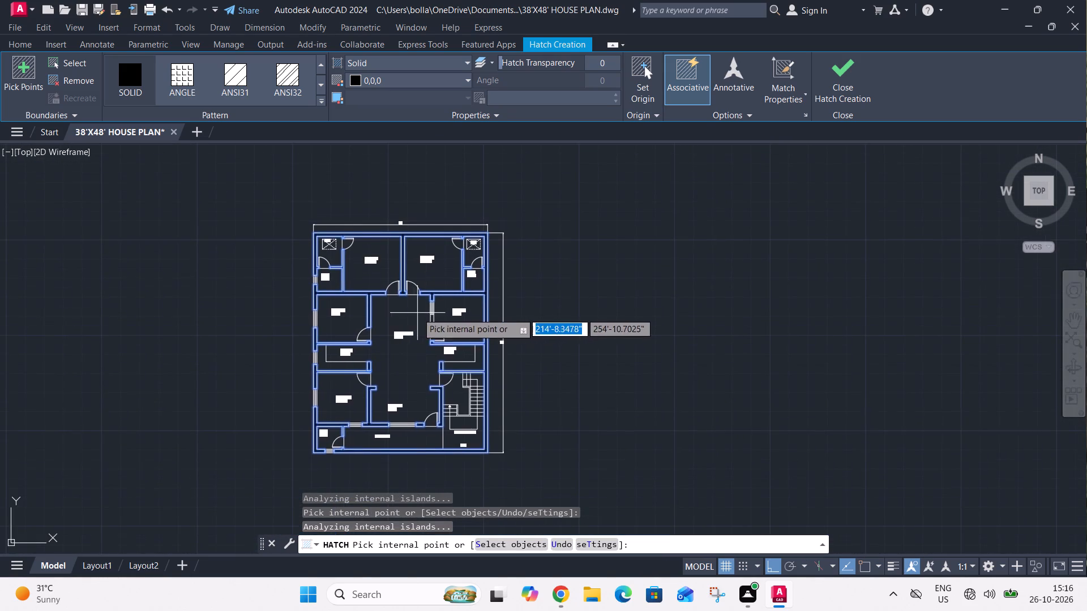
scroll(418, 313, "up", 3)
scroll(418, 313, "down", 3)
scroll(421, 309, "up", 3)
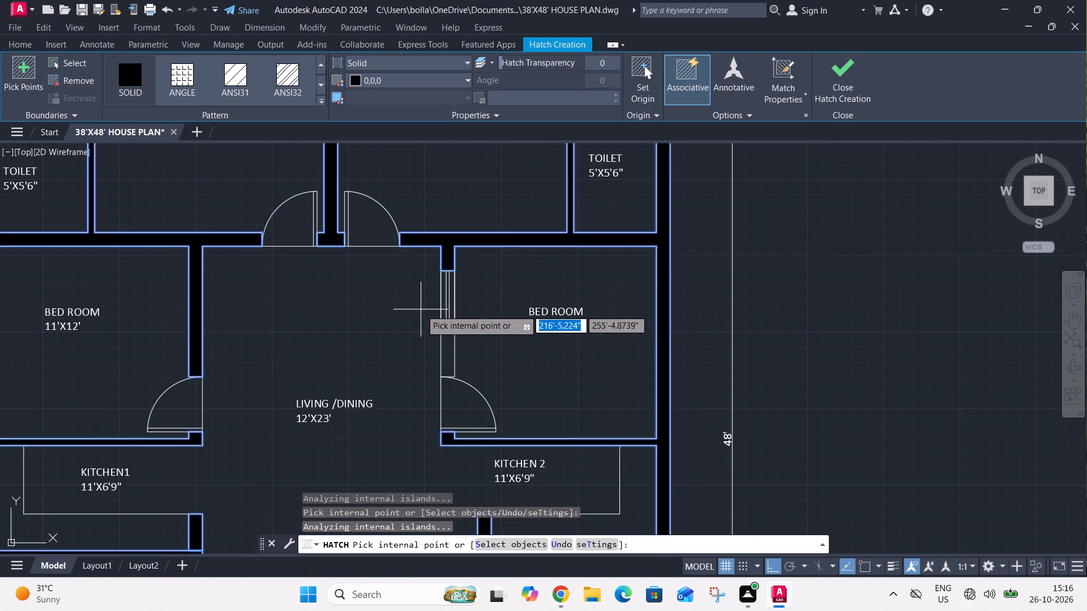
left_click(448, 343)
scroll(451, 330, "down", 2)
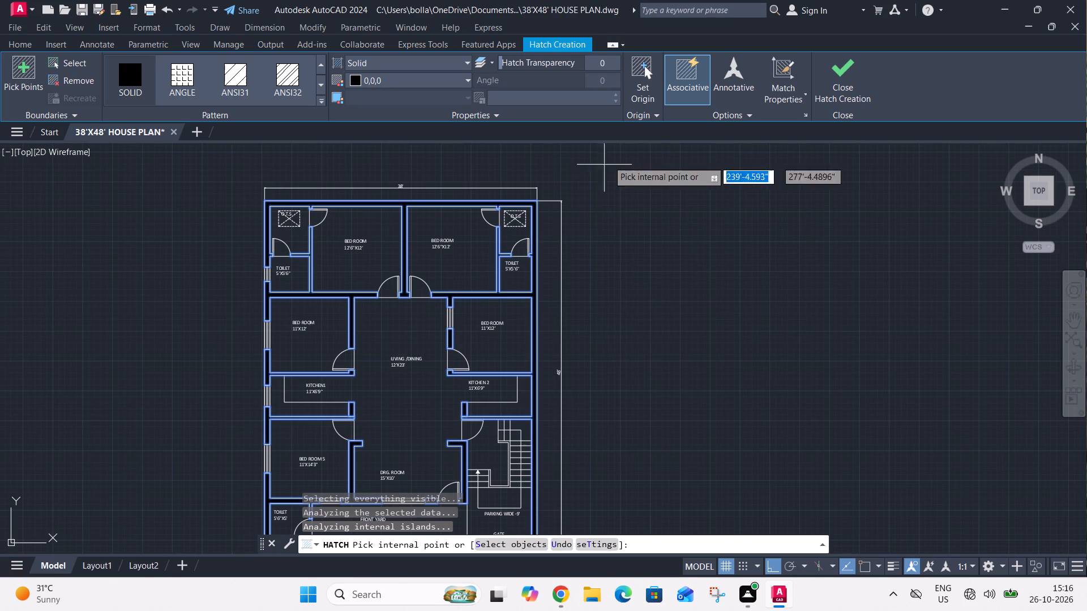
left_click(816, 73)
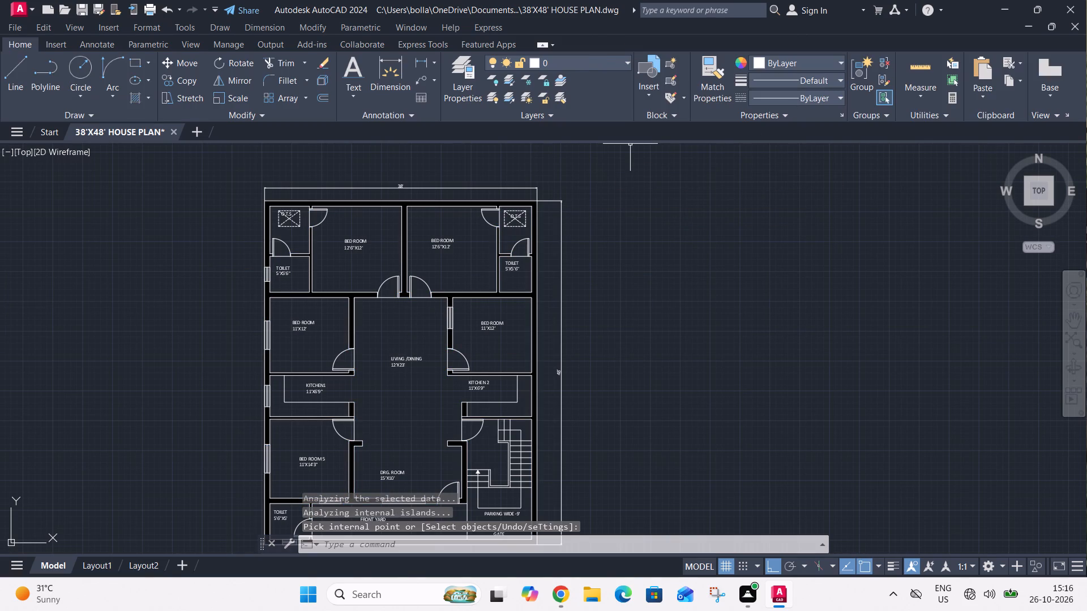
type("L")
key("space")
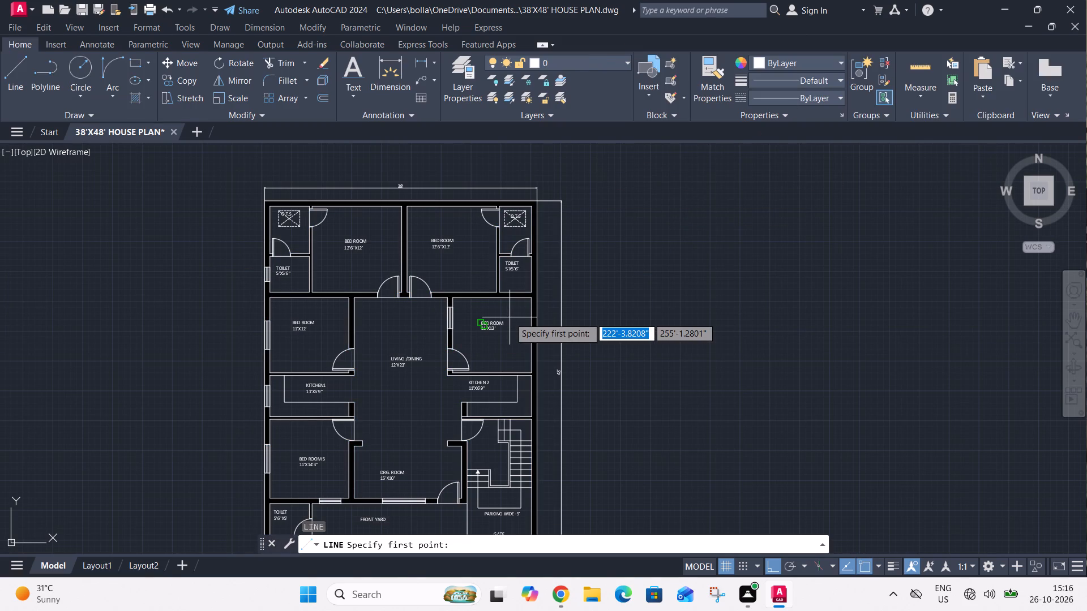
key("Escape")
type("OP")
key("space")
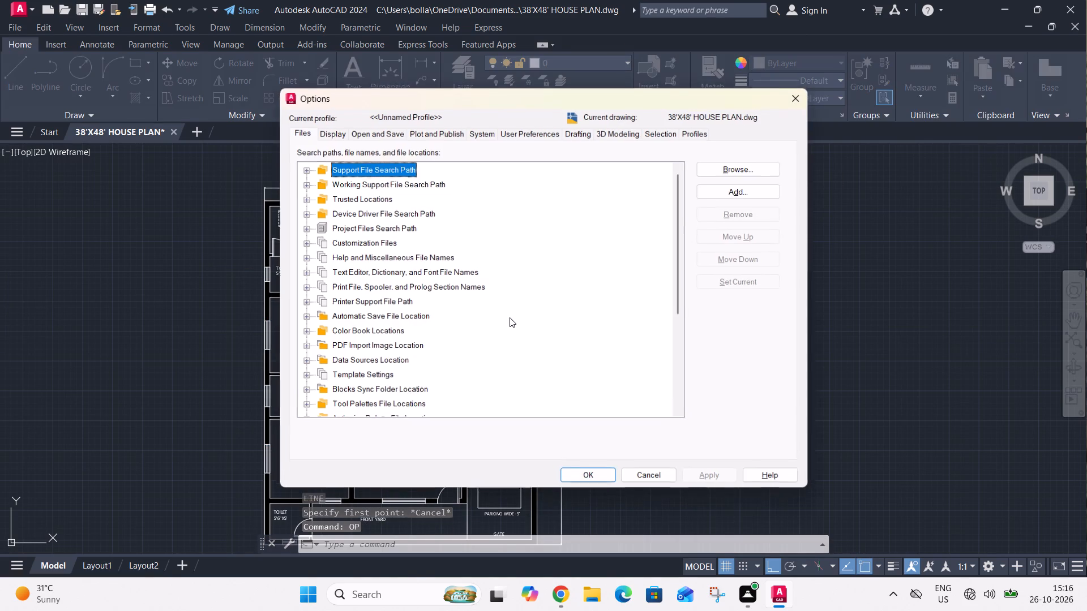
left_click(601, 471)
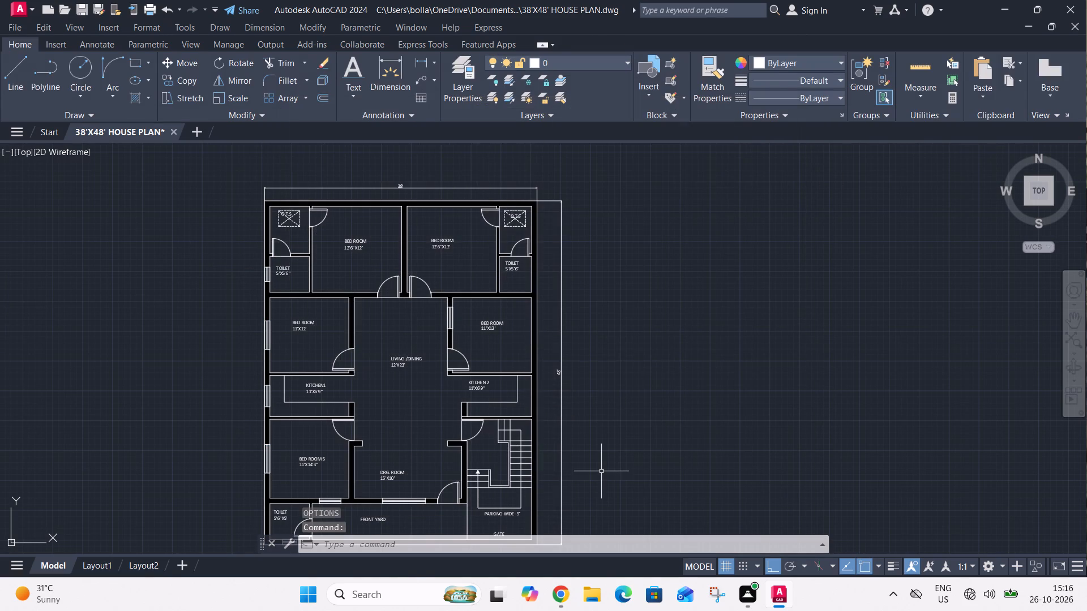
Save the drawing.
key("ctrl+s")
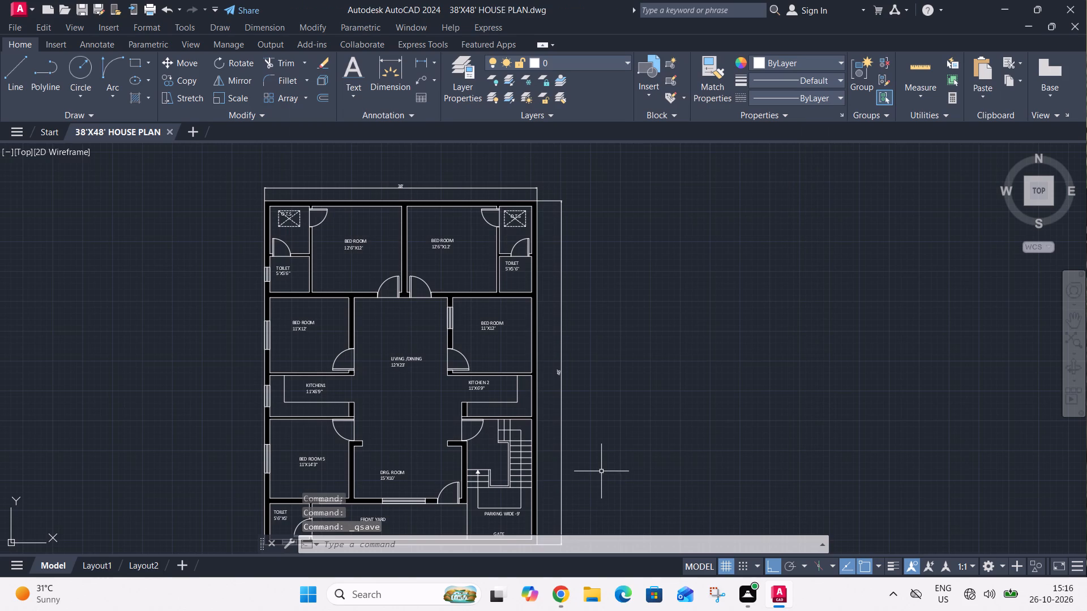
Turn off log file recording with LOGFILEOFF.
type("LO")
key("g")
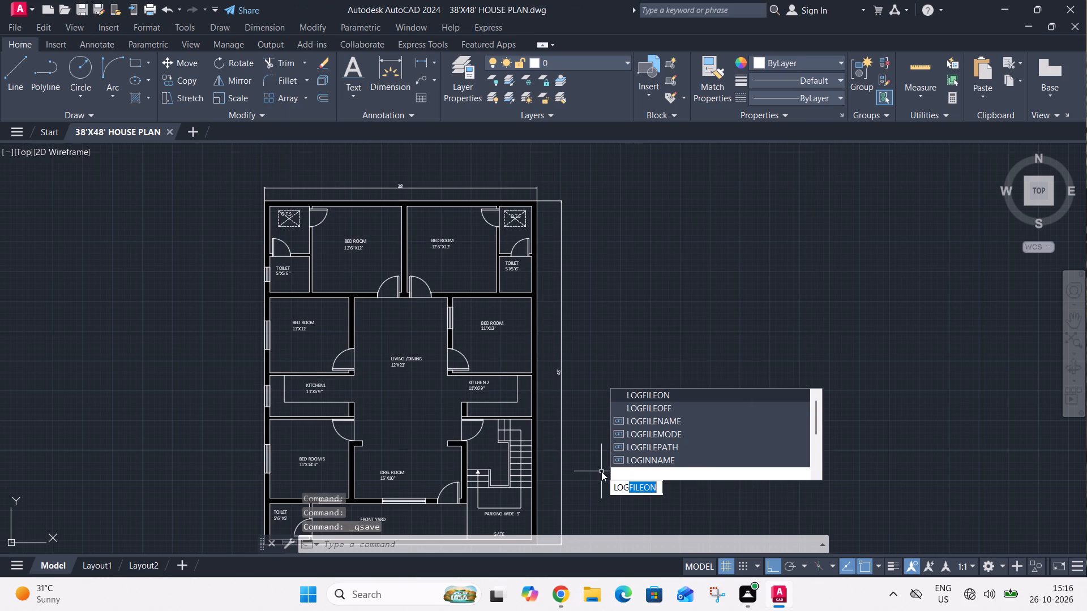
left_click(670, 410)
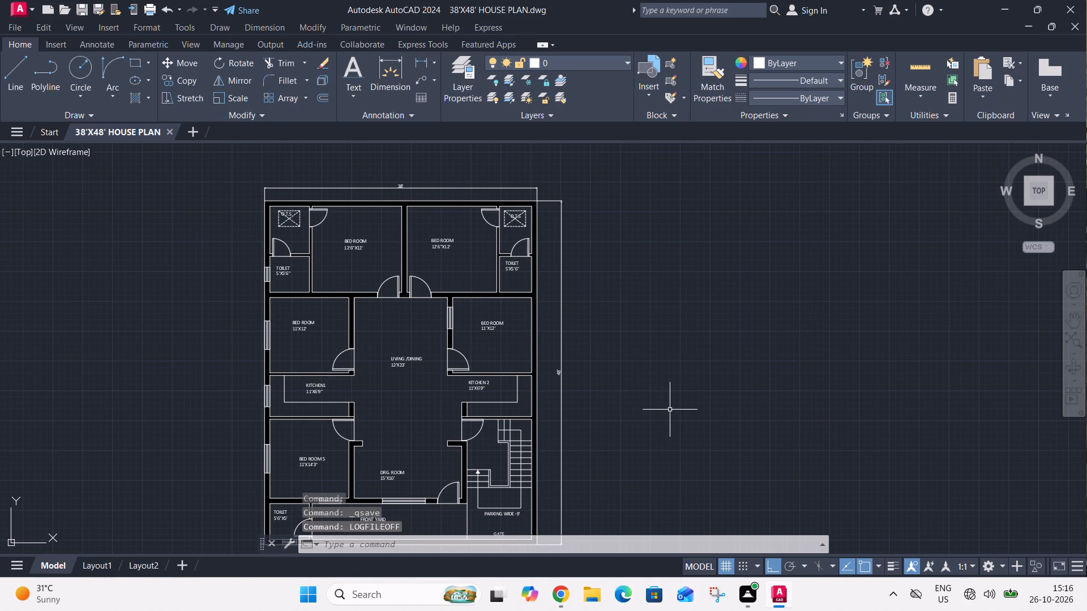
Set up a plot to Microsoft Print to PDF with a Window plot area enclosing the whole plan and its dimensions.
key("ctrl+p")
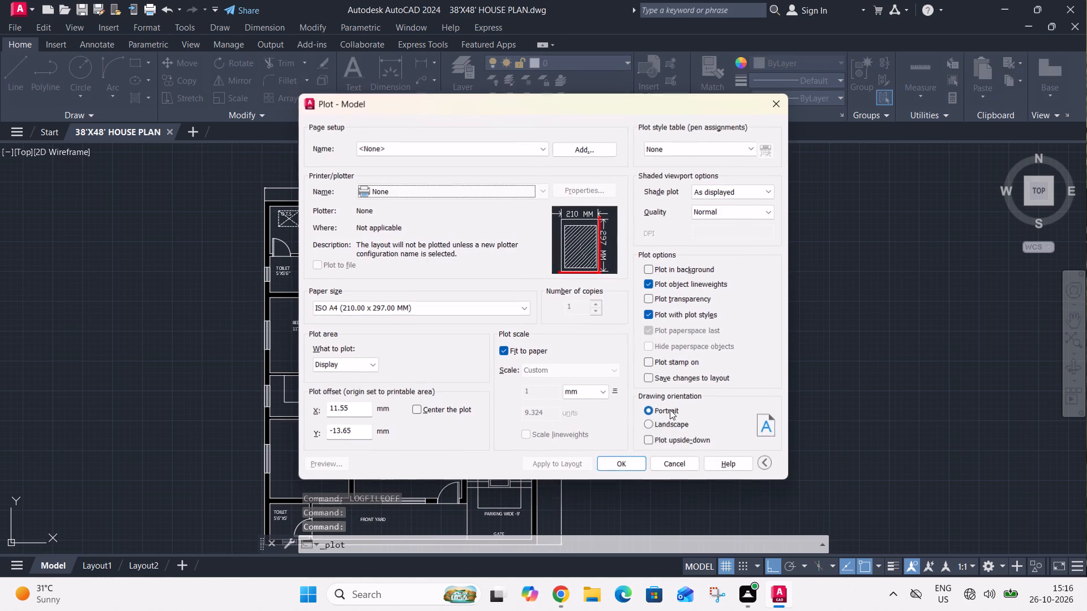
left_click(540, 190)
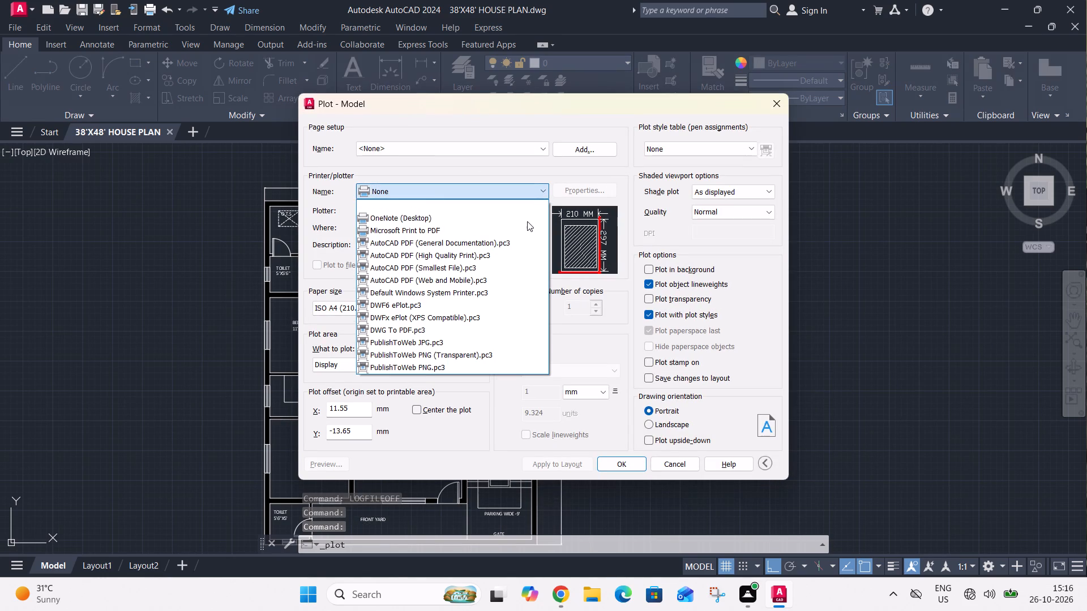
left_click(525, 225)
left_click(359, 369)
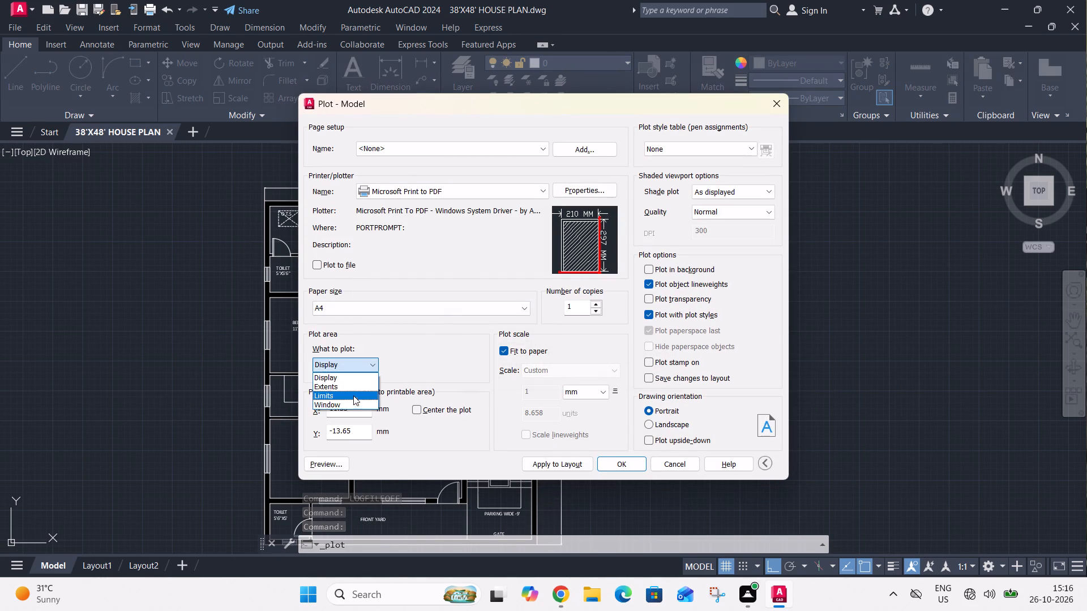
left_click(353, 400)
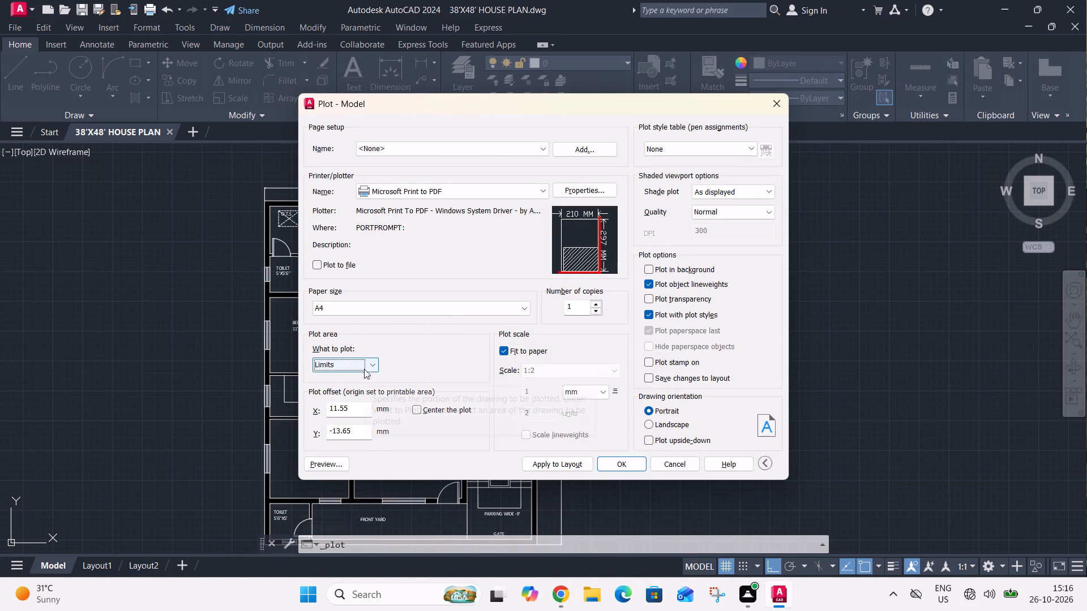
left_click(364, 369)
left_click(352, 408)
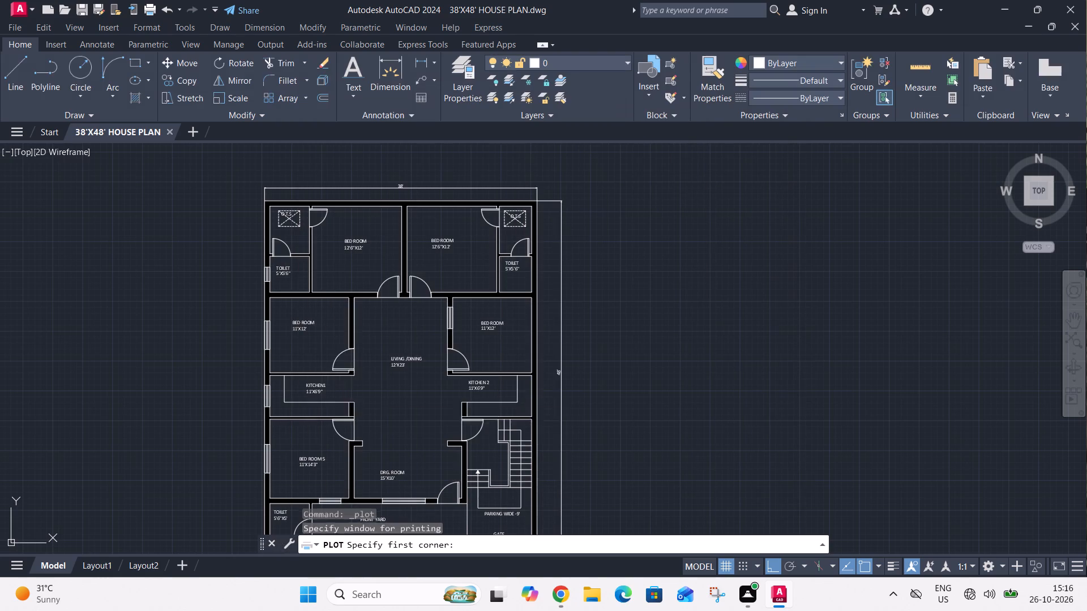
left_click(242, 169)
scroll(344, 225, "down", 2)
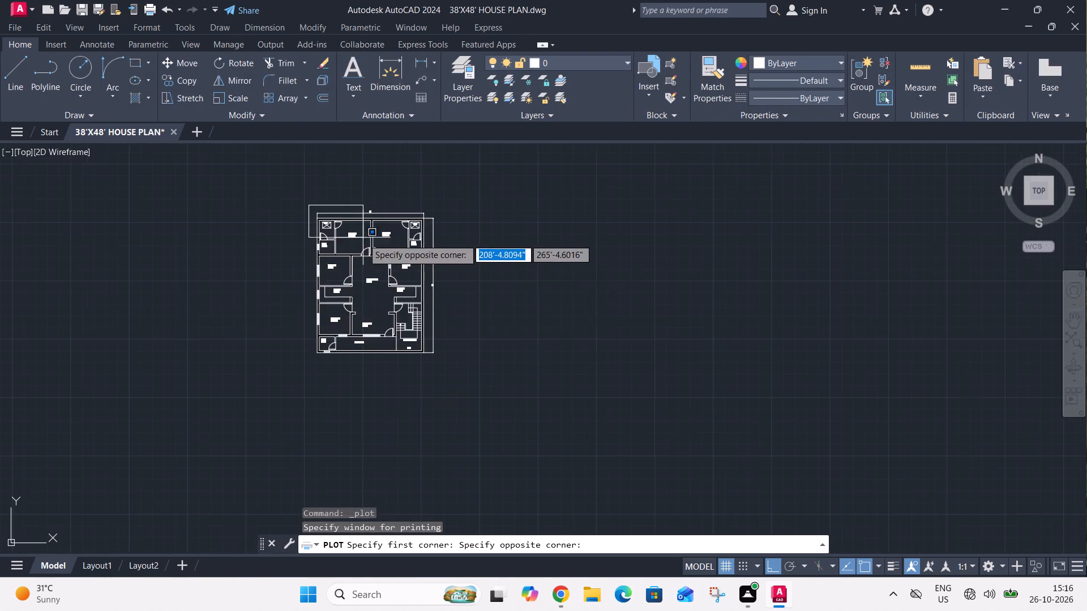
left_click(456, 372)
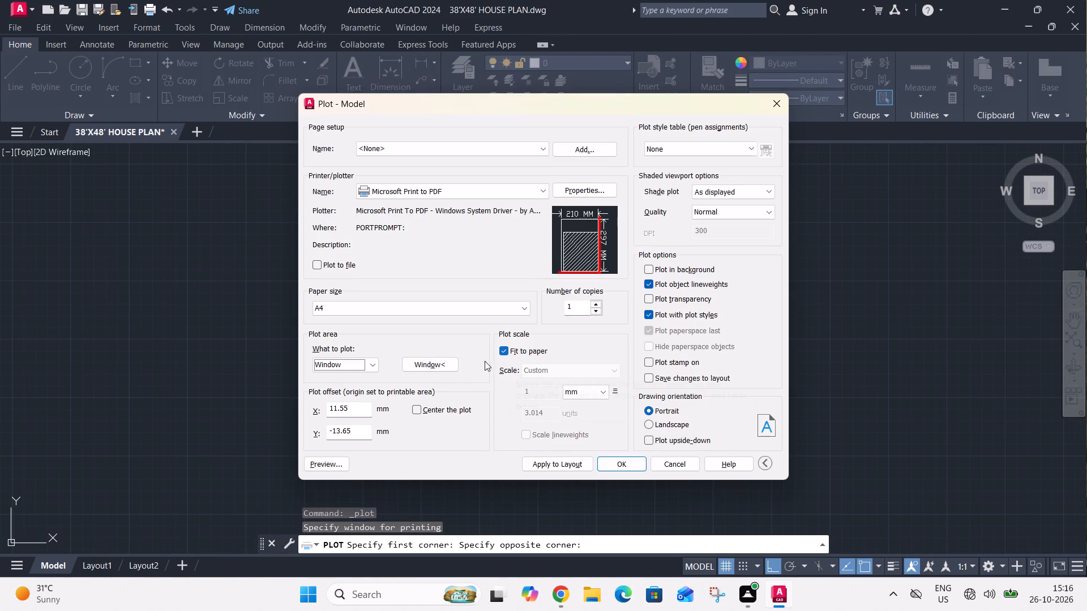
Plot the plan to a PDF named 38'X48' HOUSE PLANPDF in the autocad files folder under Documents.
left_click(628, 466)
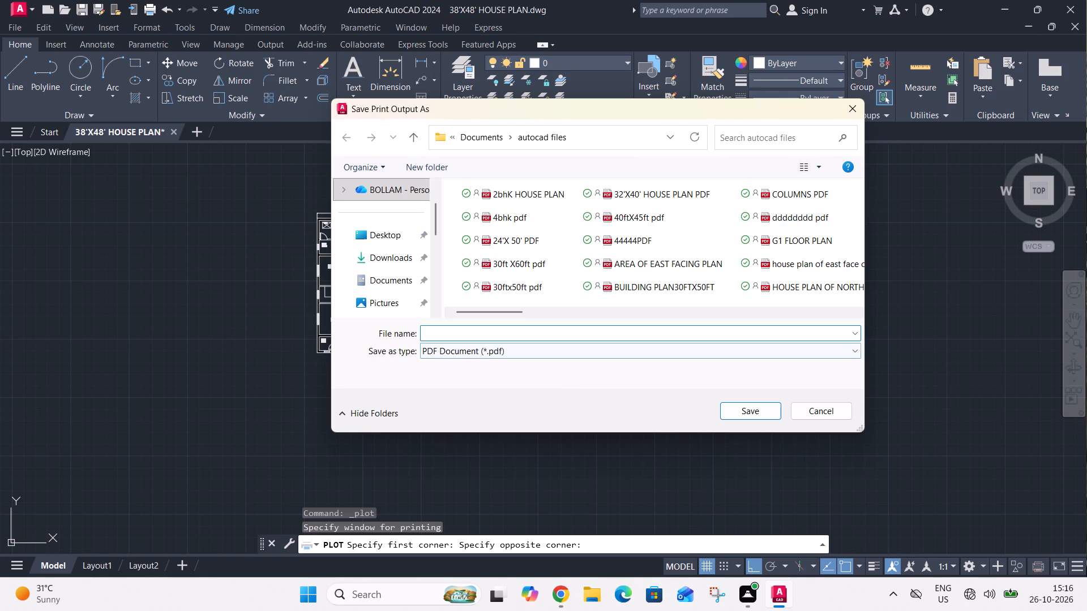
left_click(522, 335)
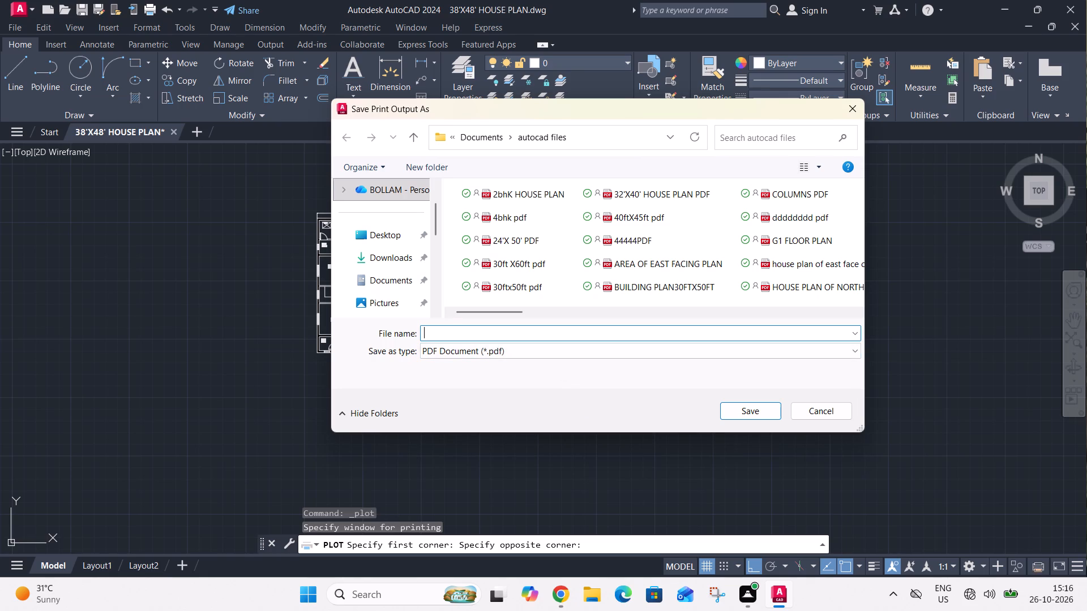
type("38'")
key("x")
type("48'")
key("space")
type("HOUSE PLAN")
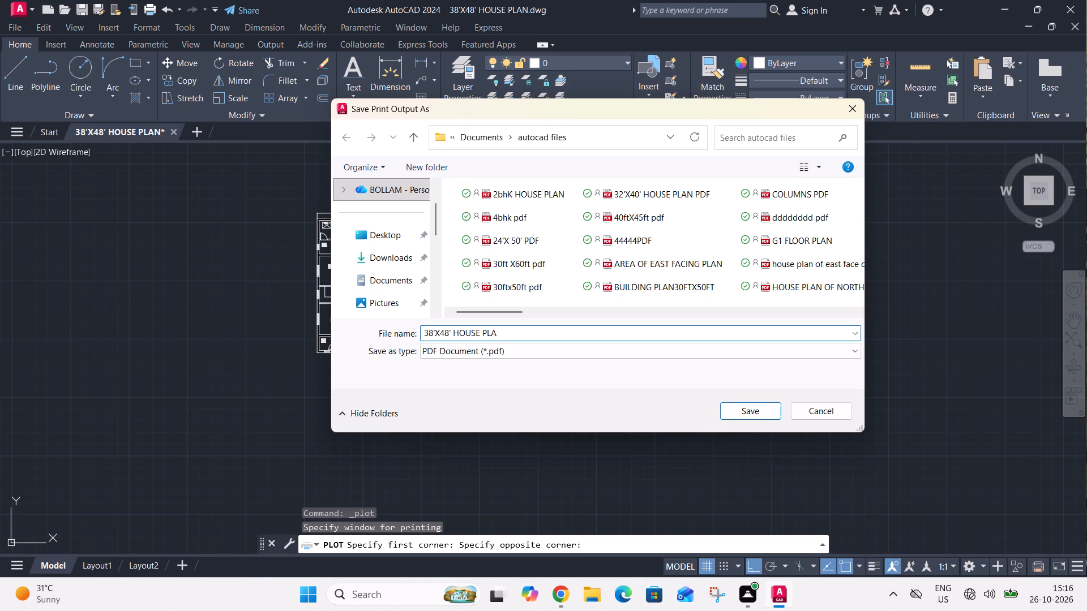
type("PDF")
left_click(398, 278)
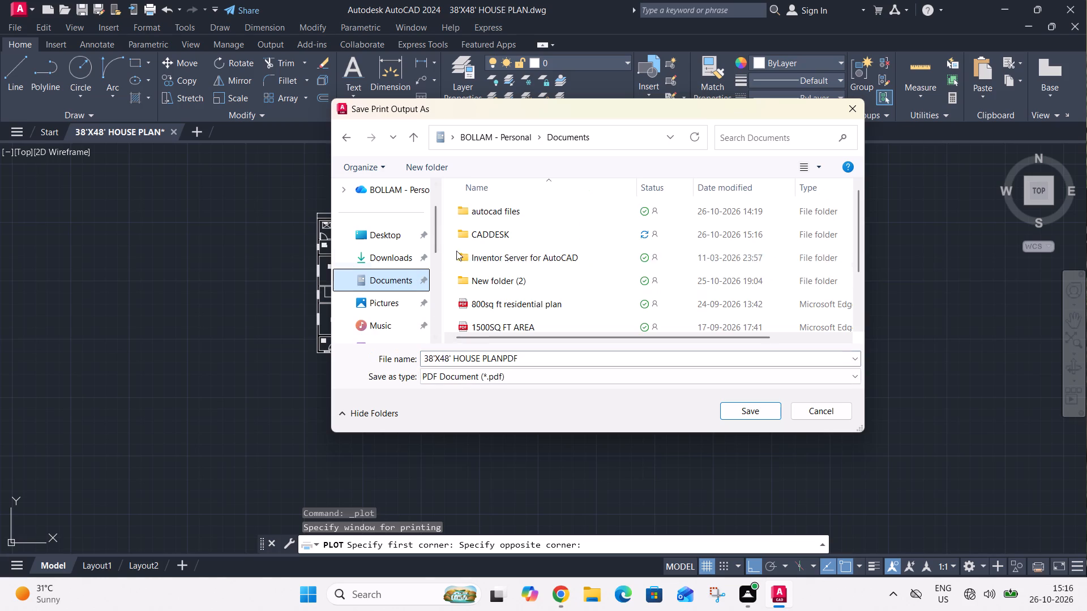
left_click(514, 203)
left_click(752, 412)
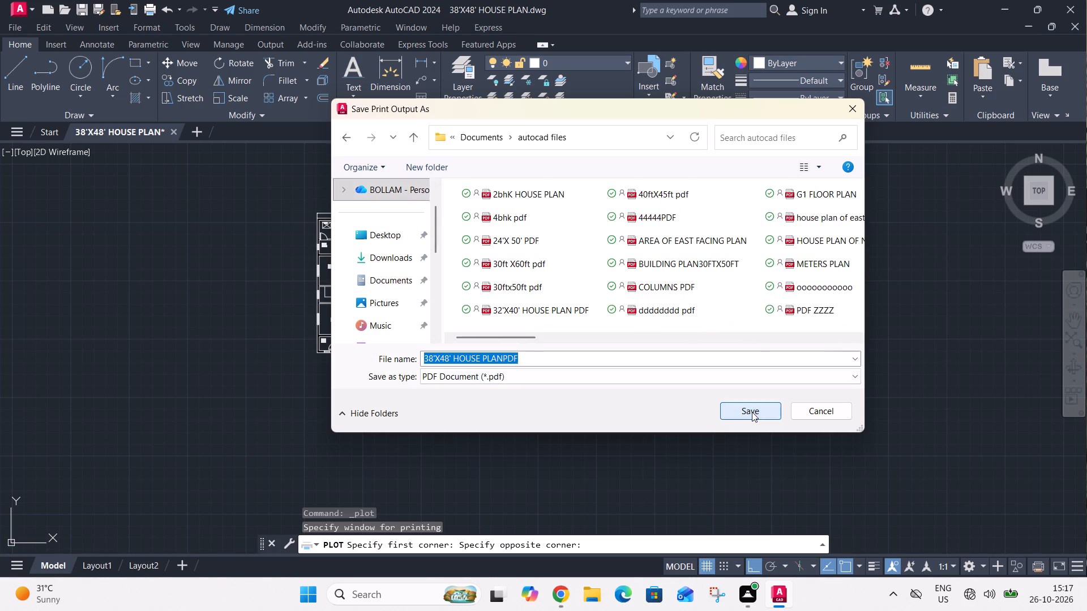
left_click(752, 412)
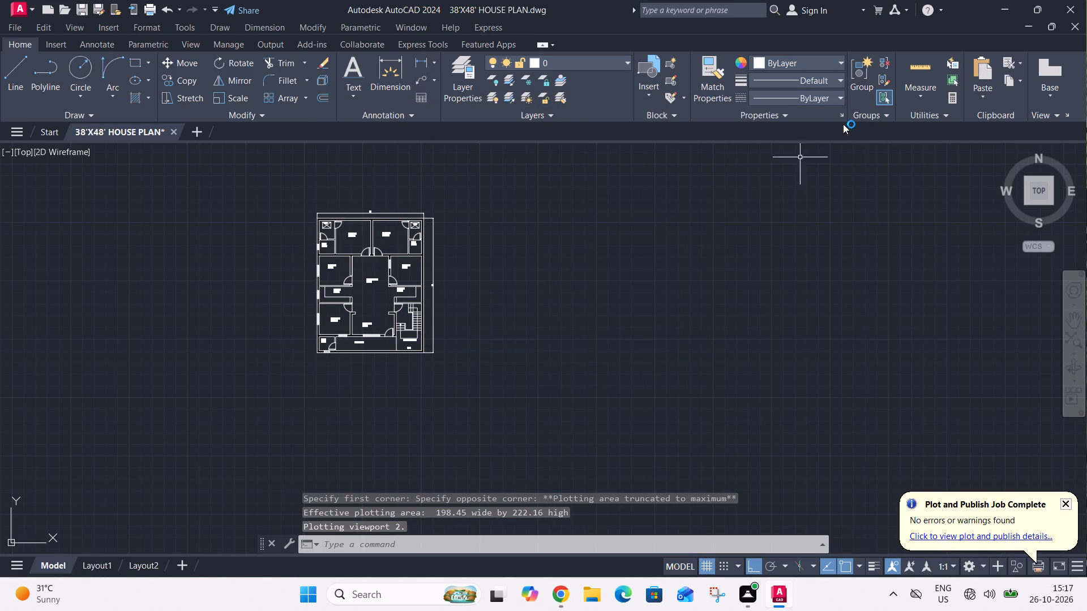
Close AutoCAD, saving the changes to the house plan drawing.
left_click(1063, 2)
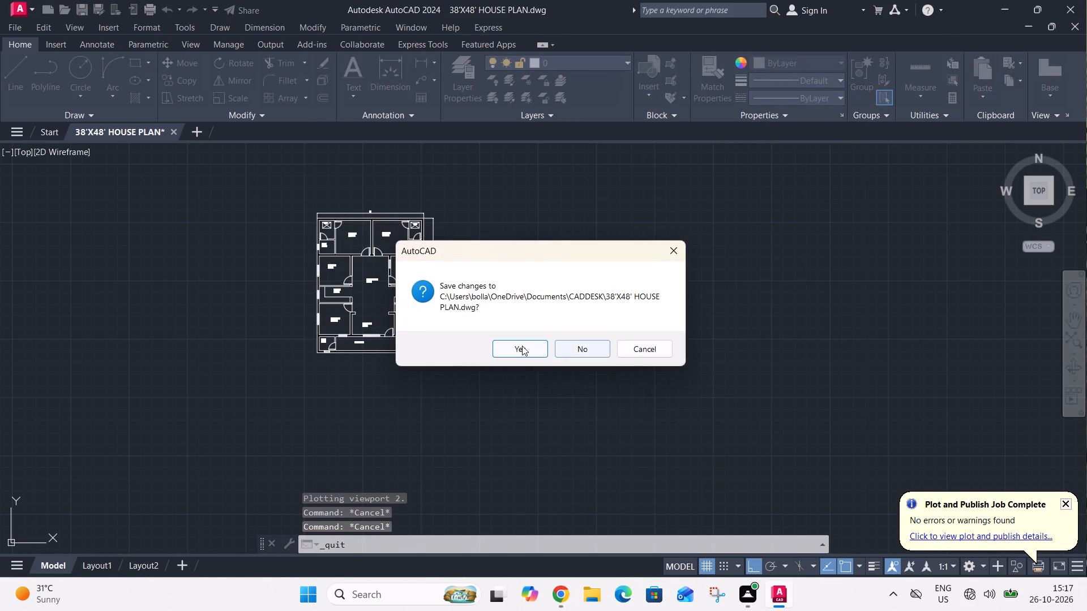
left_click(521, 346)
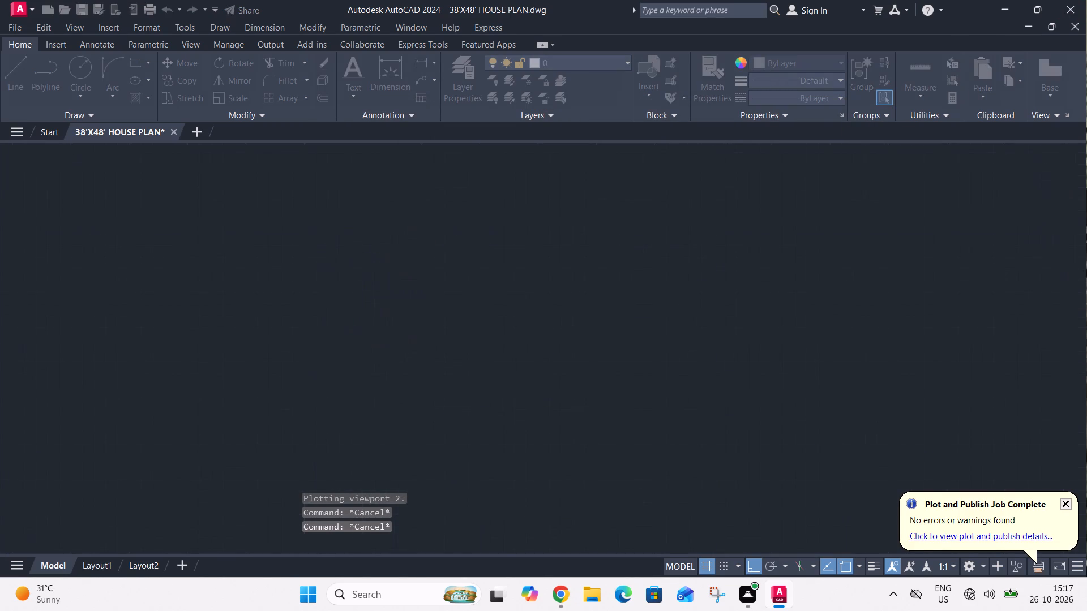